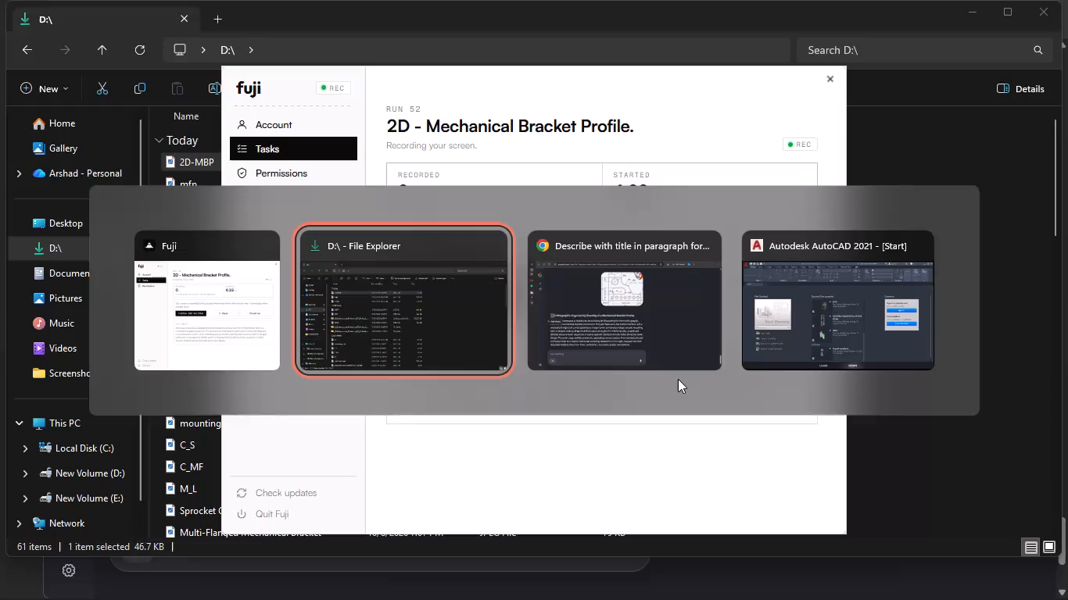
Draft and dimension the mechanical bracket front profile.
Switch to AutoCAD and start a new blank drawing for the mechanical bracket profile.
key("alt+Tab")
key("alt+Tab")
scroll(365, 225, "down", 2)
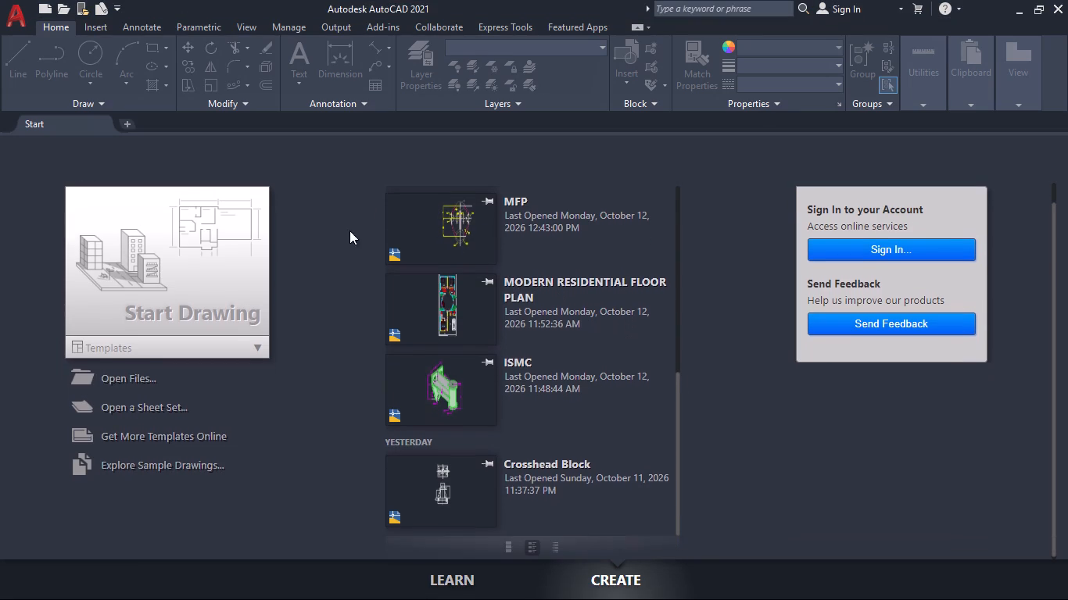
left_click(207, 265)
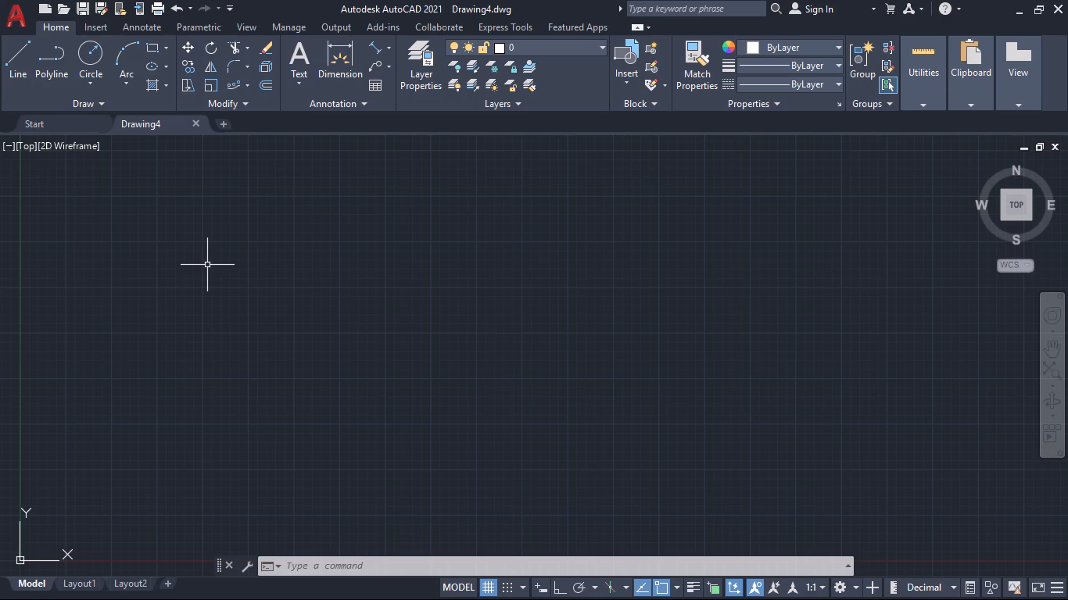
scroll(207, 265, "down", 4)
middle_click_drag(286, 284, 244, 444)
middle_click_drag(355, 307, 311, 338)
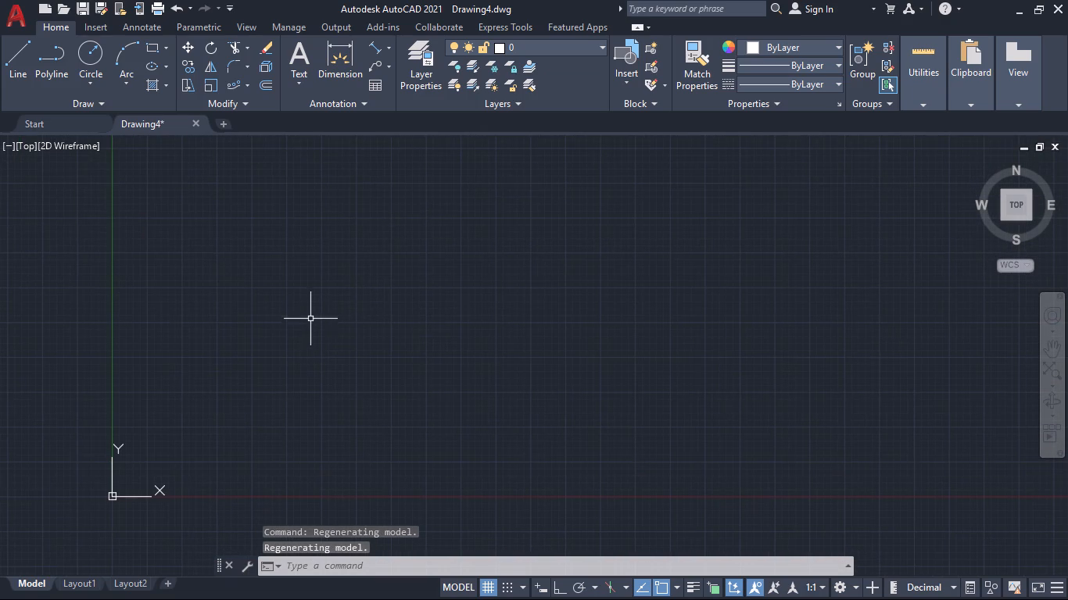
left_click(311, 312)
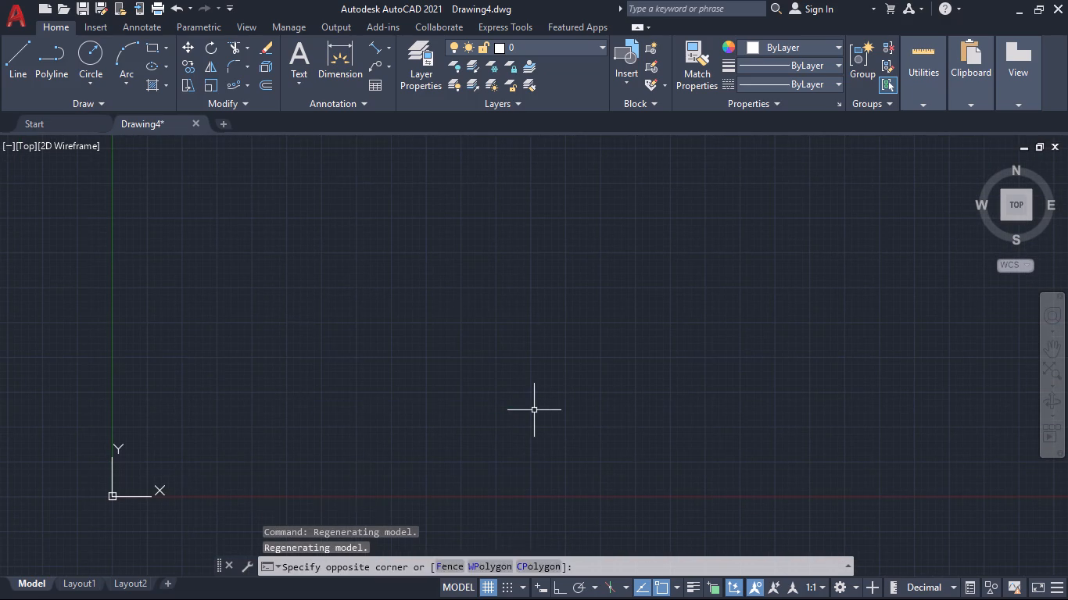
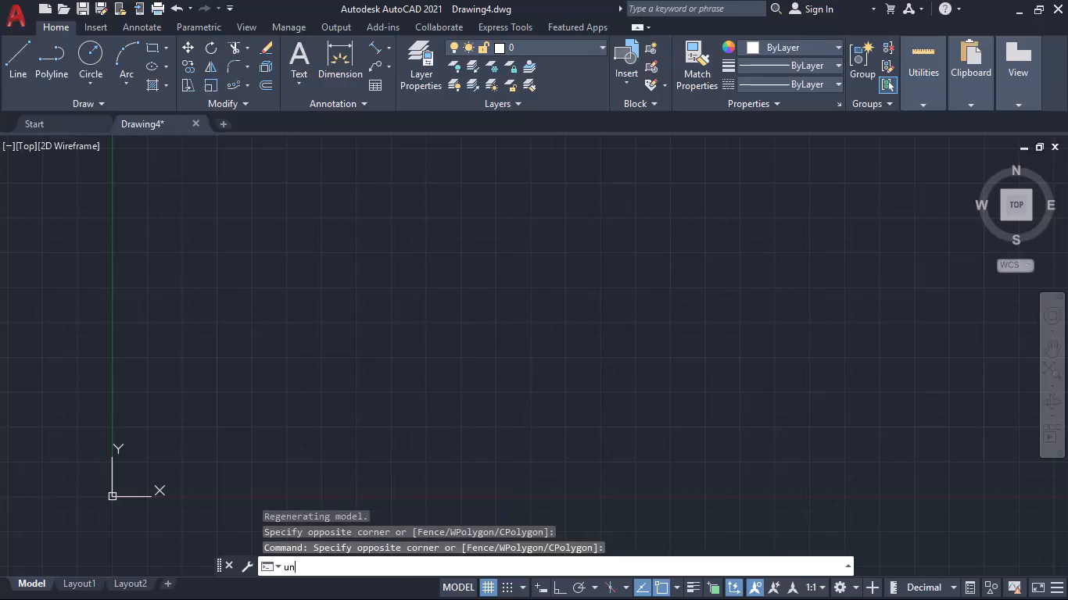
Configure the drawing units to a length precision of 0.0 and an insertion scale in millimeters.
left_click(514, 207)
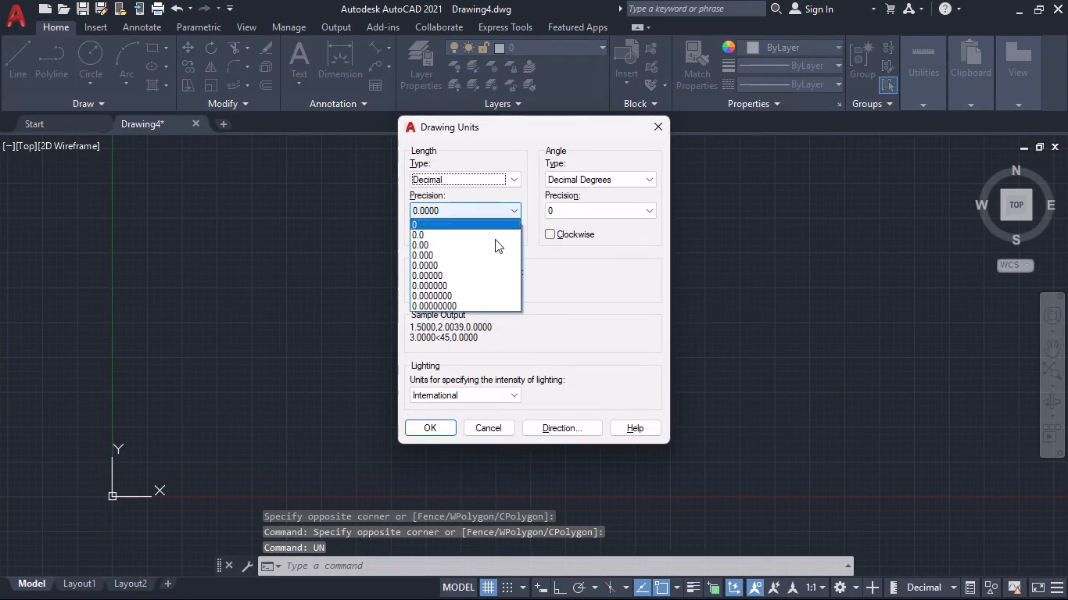
left_click(460, 234)
left_click(471, 279)
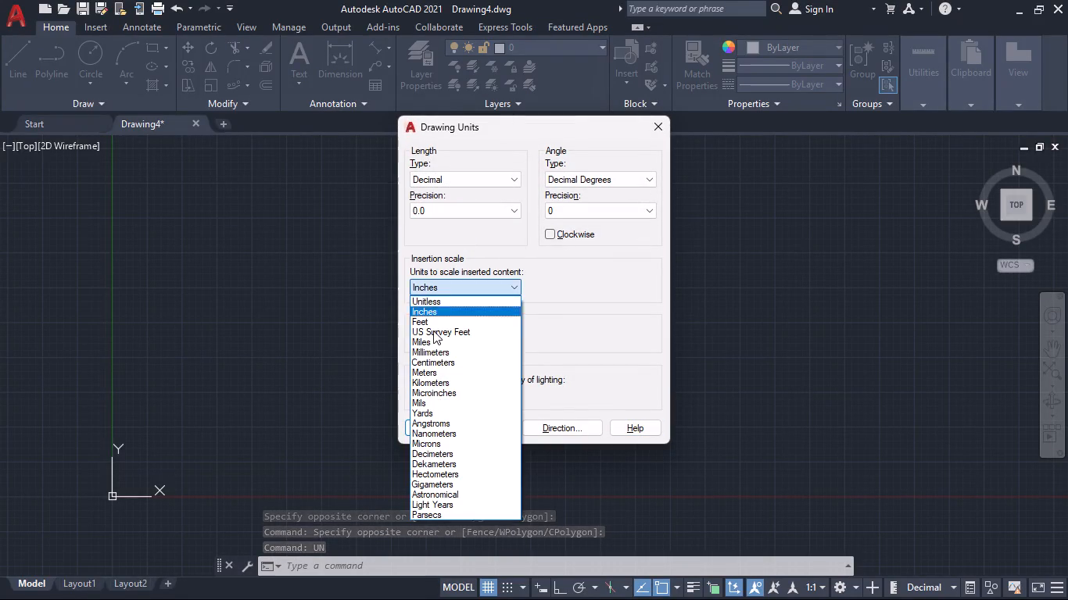
left_click(439, 352)
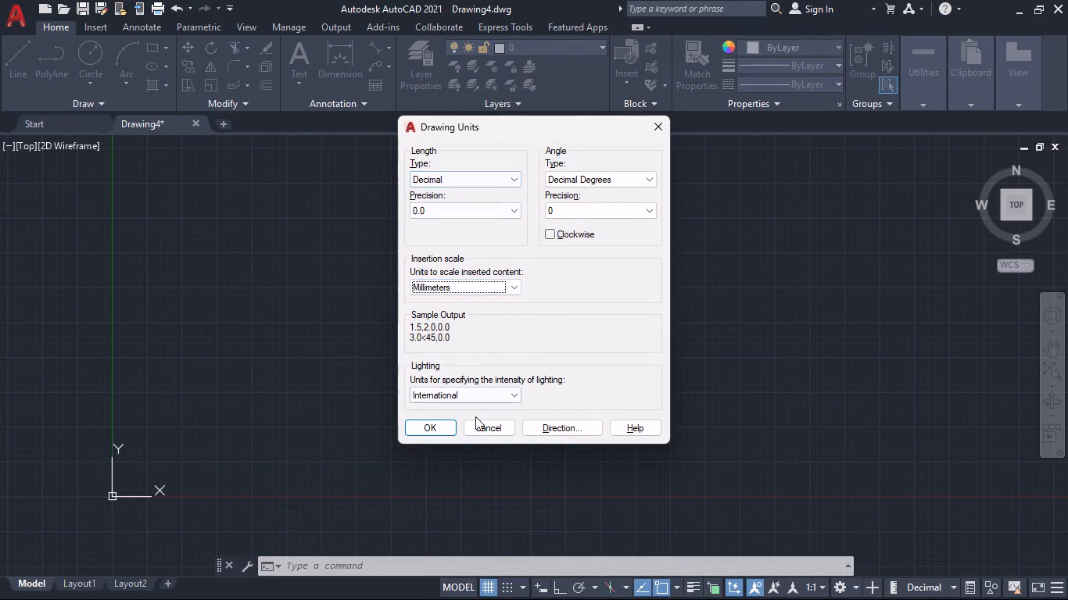
left_click(439, 430)
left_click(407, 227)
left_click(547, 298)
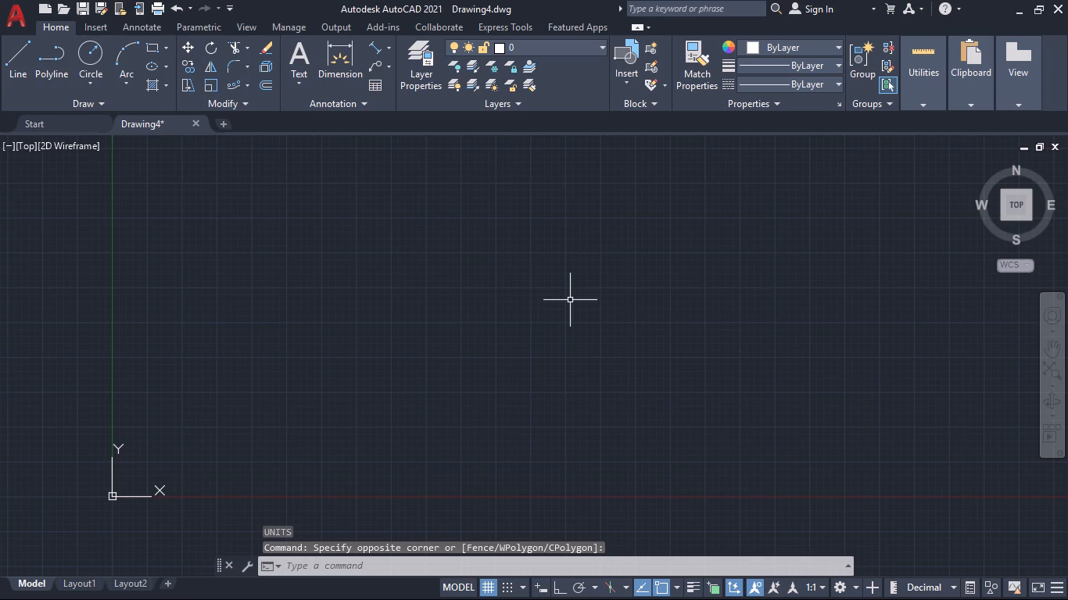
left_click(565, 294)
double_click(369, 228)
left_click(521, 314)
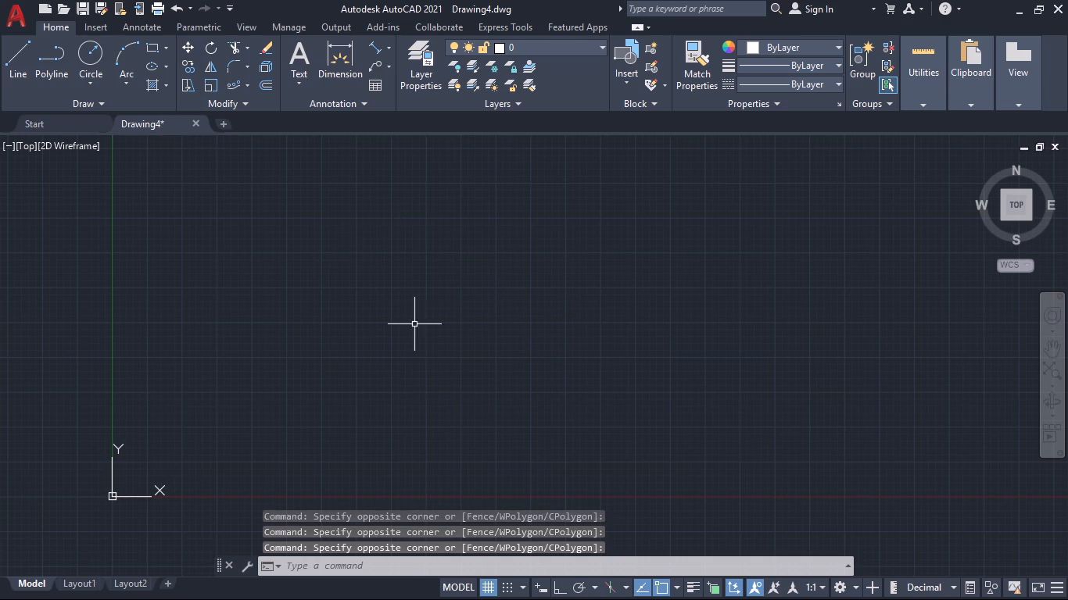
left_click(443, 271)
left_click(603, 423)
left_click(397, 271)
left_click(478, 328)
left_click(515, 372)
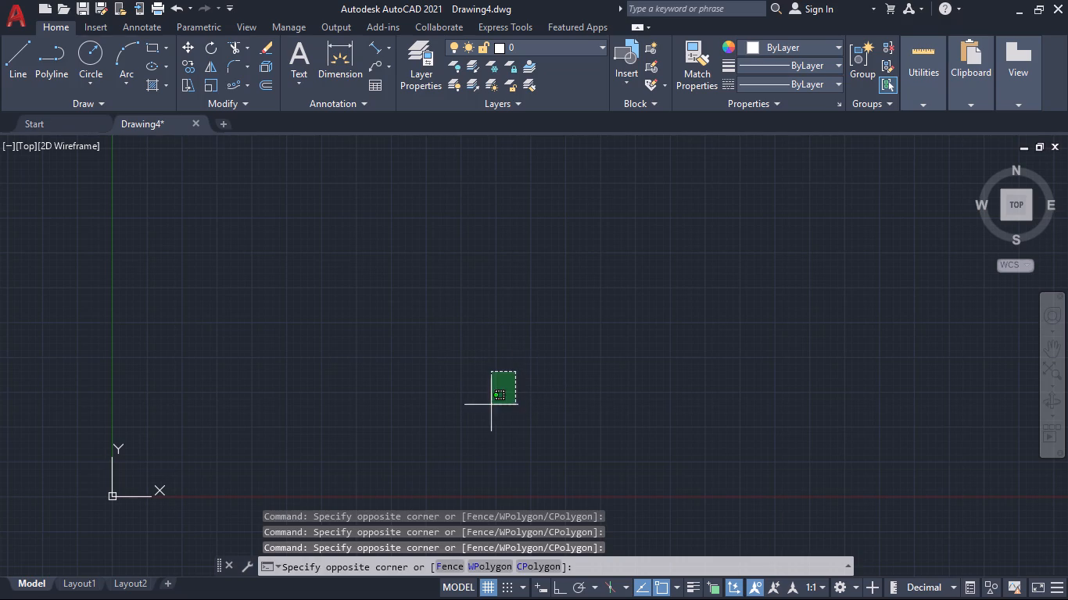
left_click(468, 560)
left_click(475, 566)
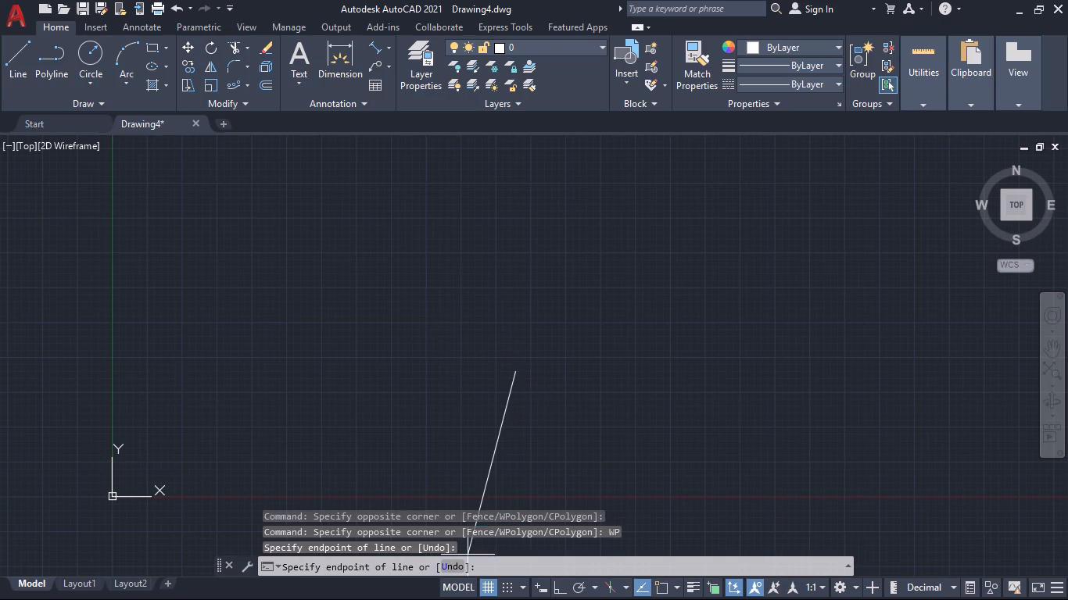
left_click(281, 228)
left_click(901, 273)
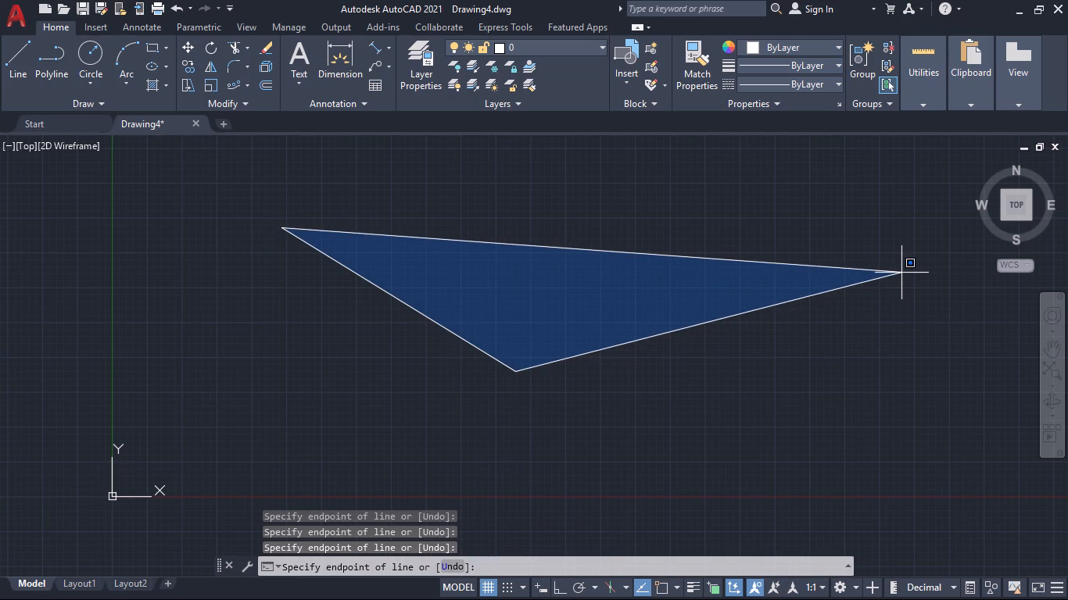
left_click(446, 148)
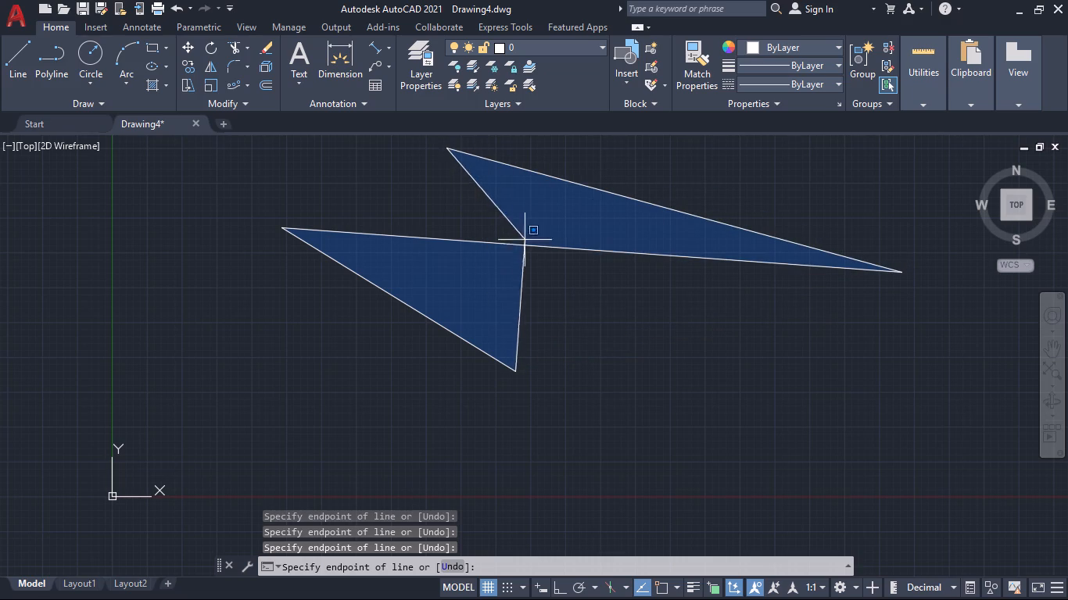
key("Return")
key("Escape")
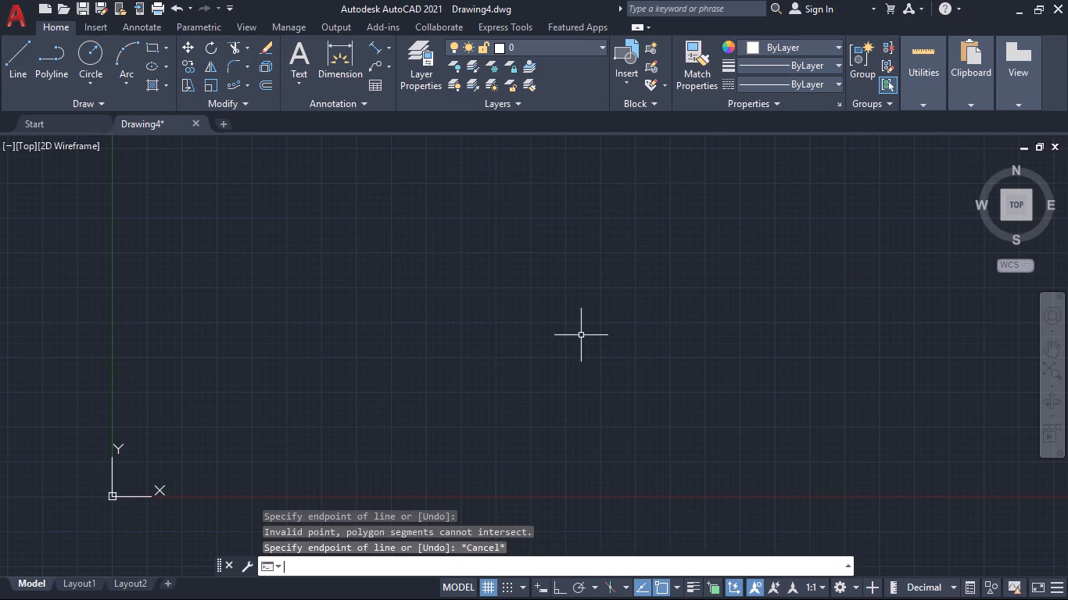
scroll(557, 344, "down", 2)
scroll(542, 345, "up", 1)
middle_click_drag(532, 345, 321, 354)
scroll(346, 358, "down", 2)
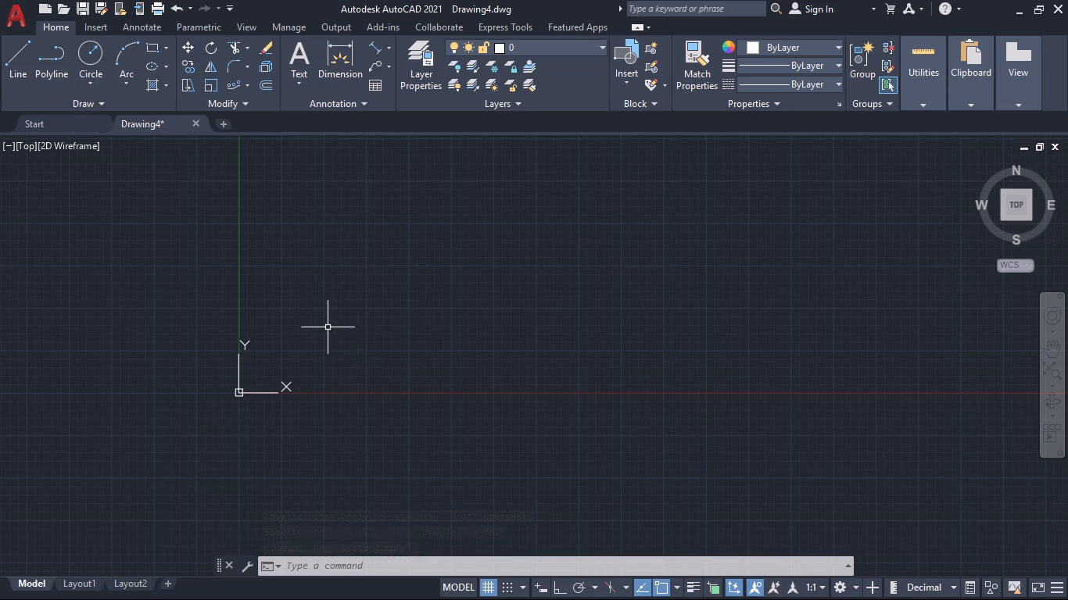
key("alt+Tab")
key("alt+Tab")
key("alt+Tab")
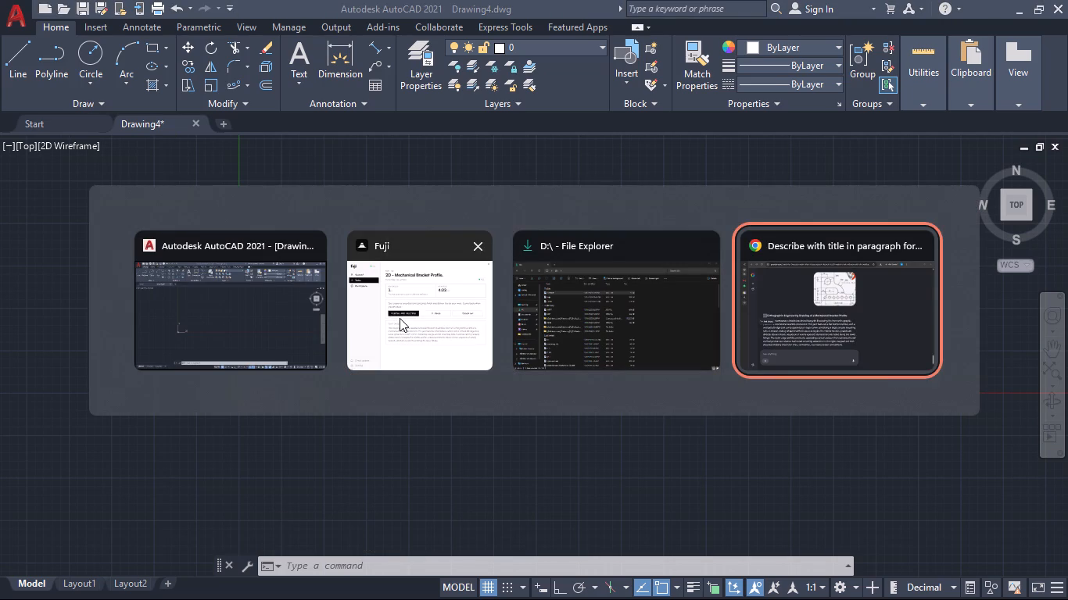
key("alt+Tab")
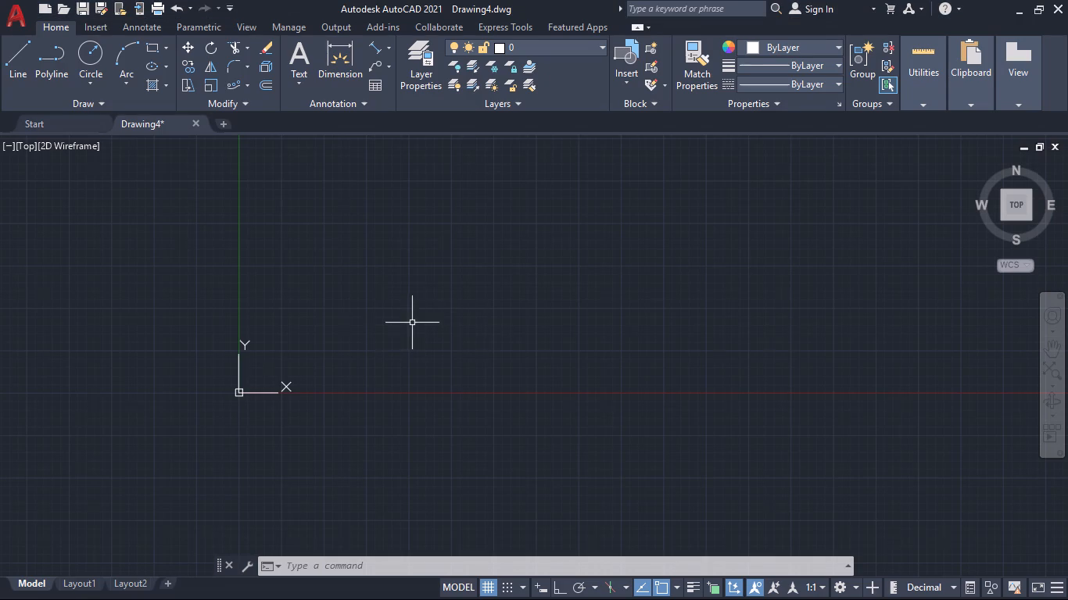
With Ortho on, draw connected lines for the bracket's outline: 110 mm vertically upward, then 60 mm horizontally rightward.
middle_click_drag(391, 268, 253, 330)
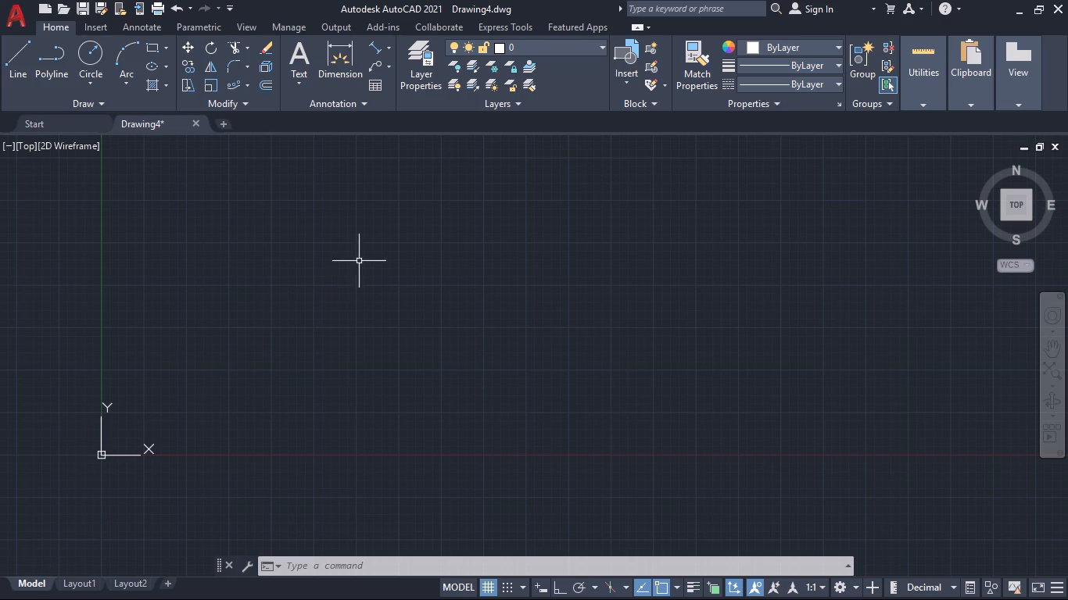
left_click(23, 63)
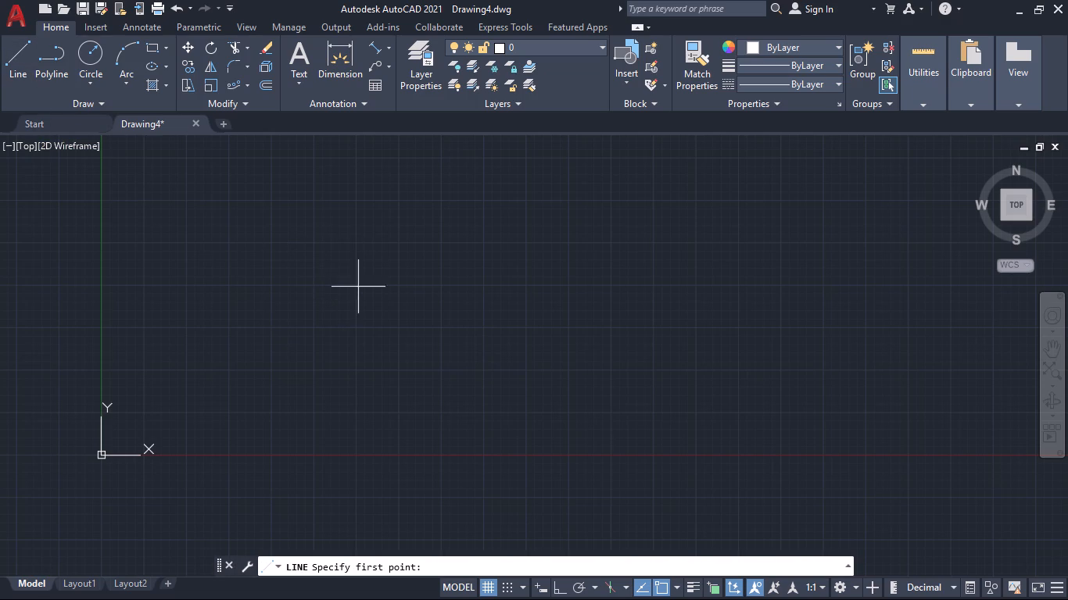
left_click(358, 327)
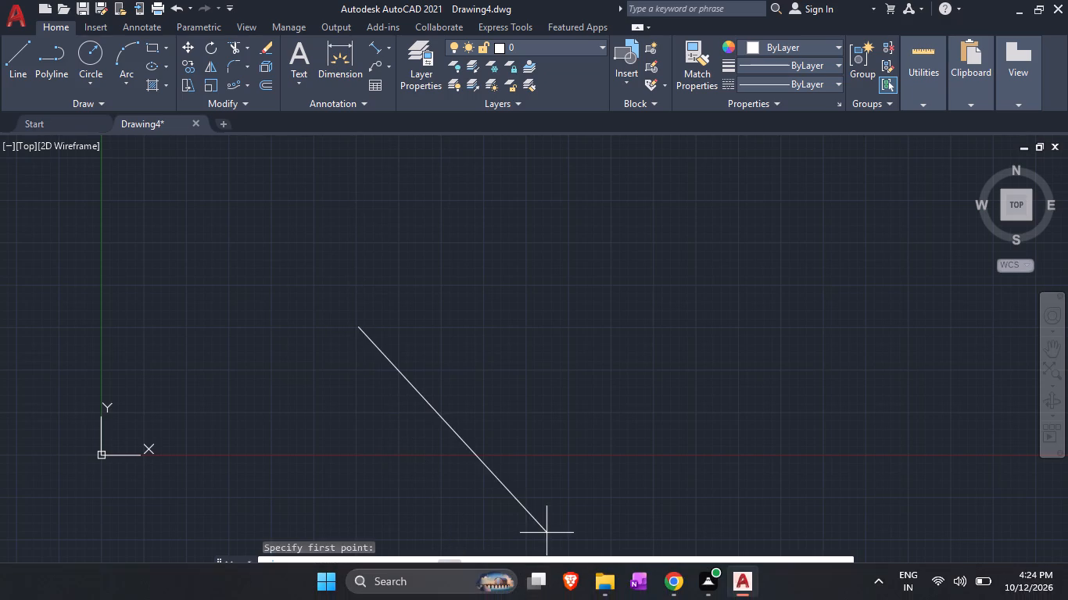
left_click(554, 587)
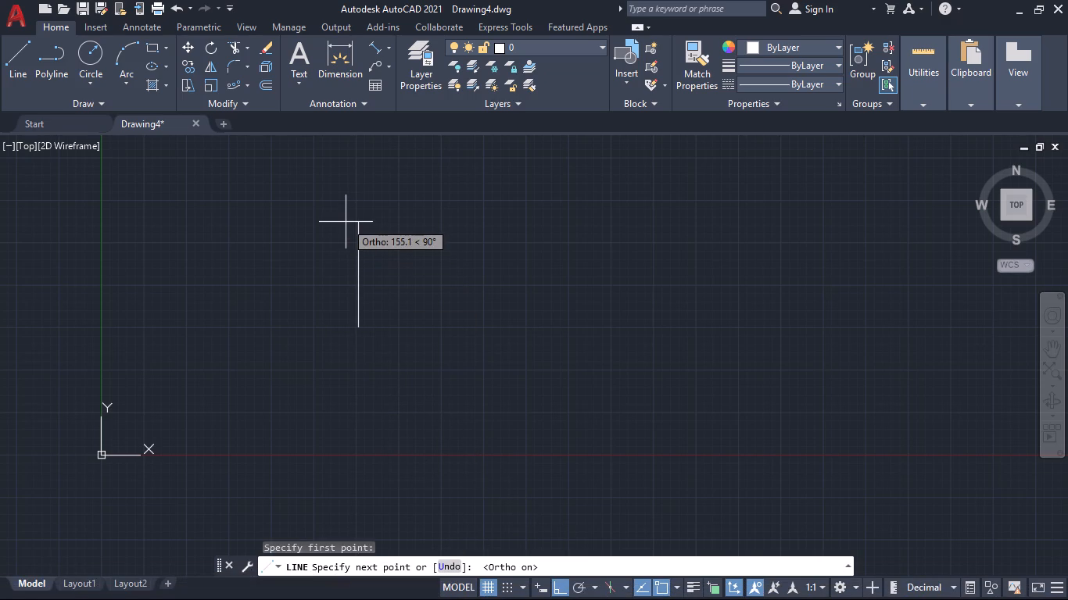
type("110")
key("Return")
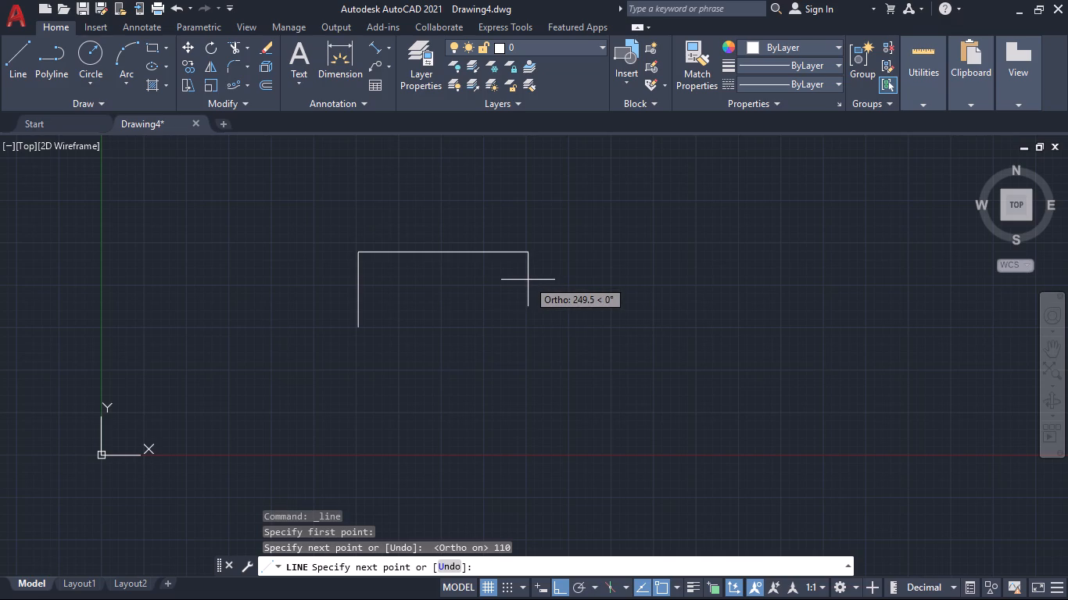
type("60")
key("Return")
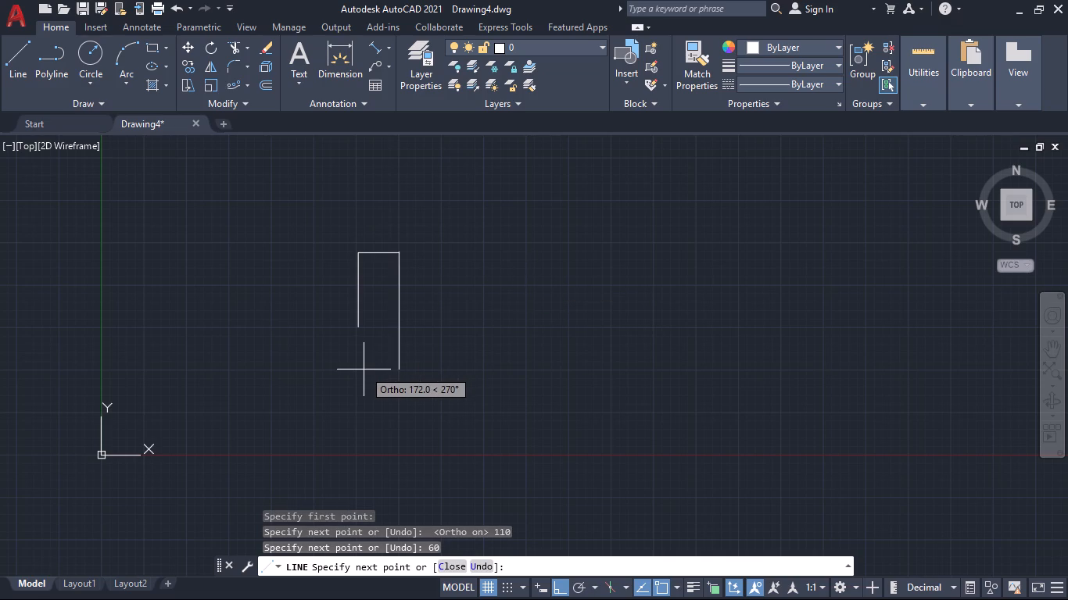
key("space")
Draw a 155 mm horizontal base line rightward from the lower end of the 110 mm vertical line.
key("space")
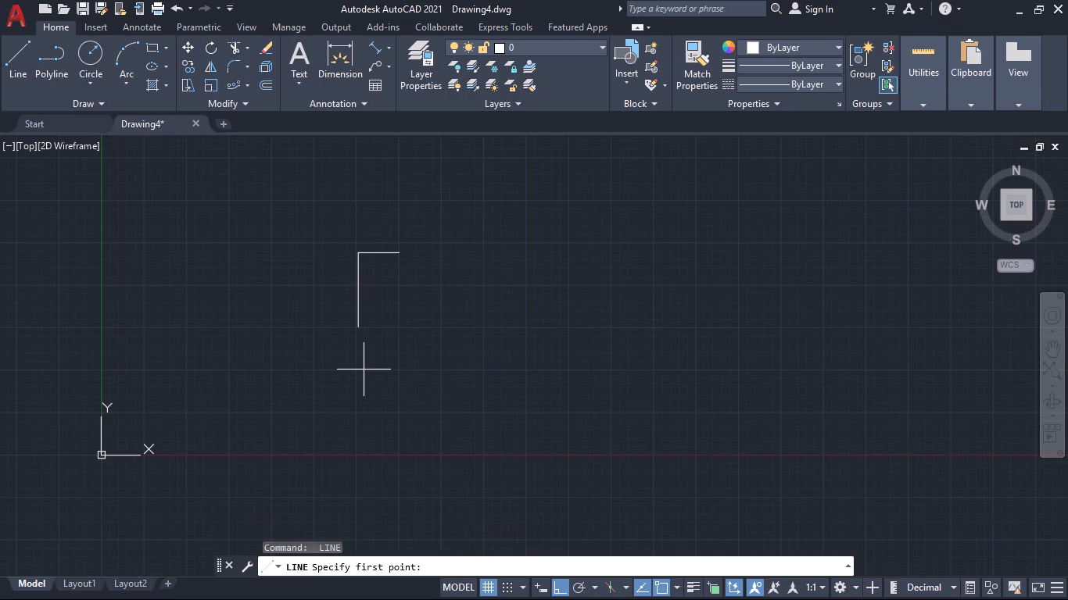
scroll(333, 326, "up", 2)
left_click(394, 332)
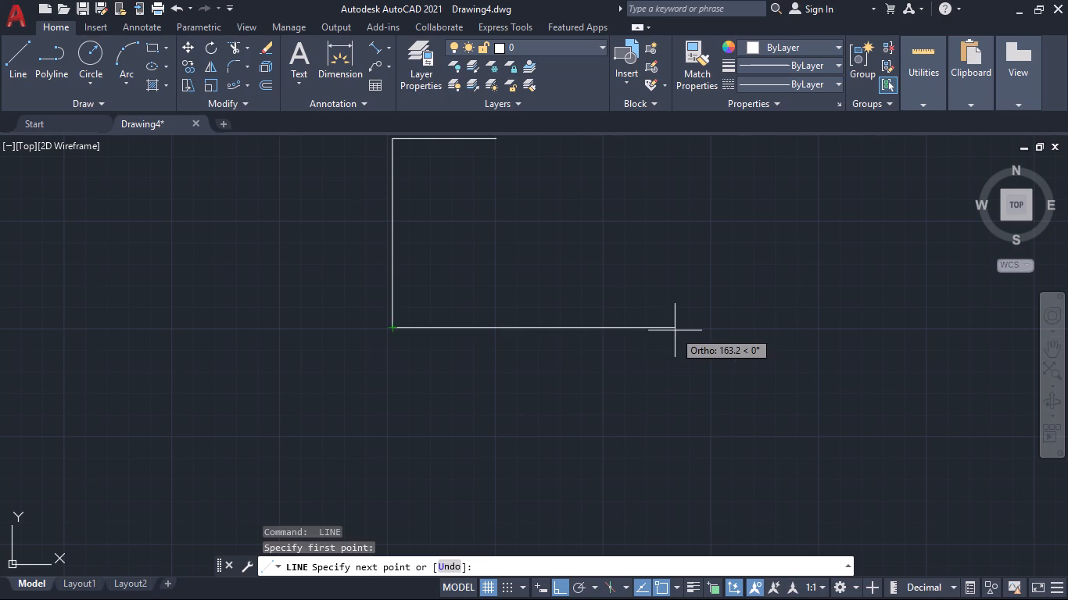
type("155")
key("Return")
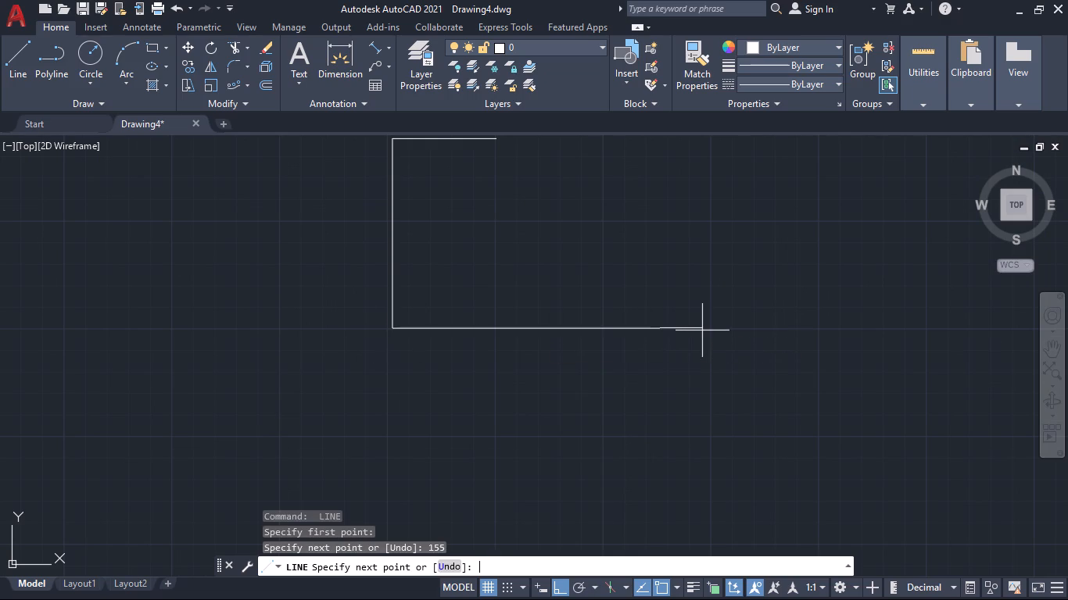
key("space")
Start another line for the bracket outline.
key("space")
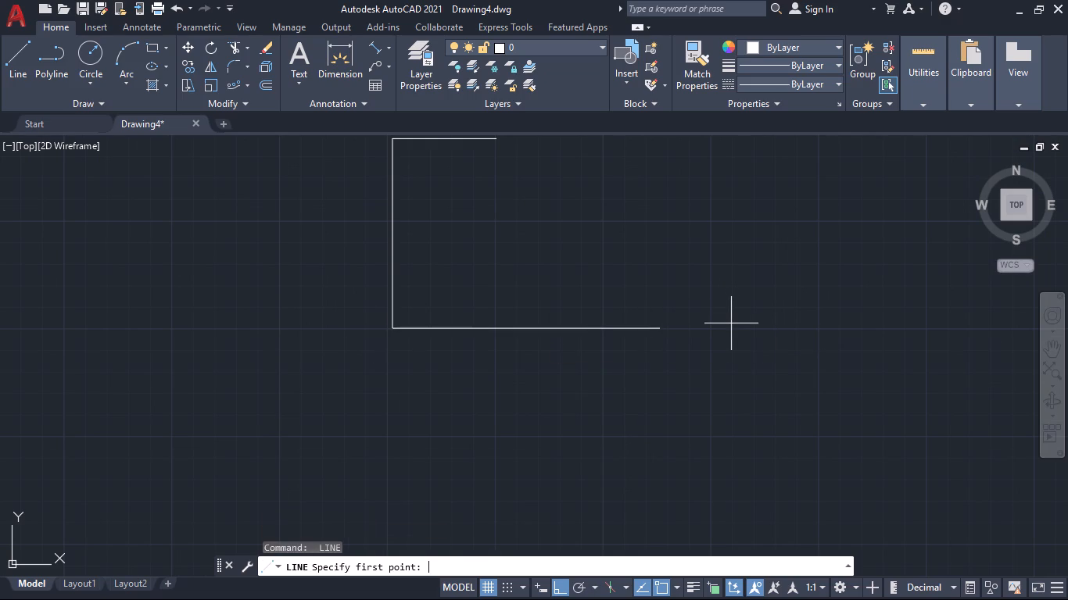
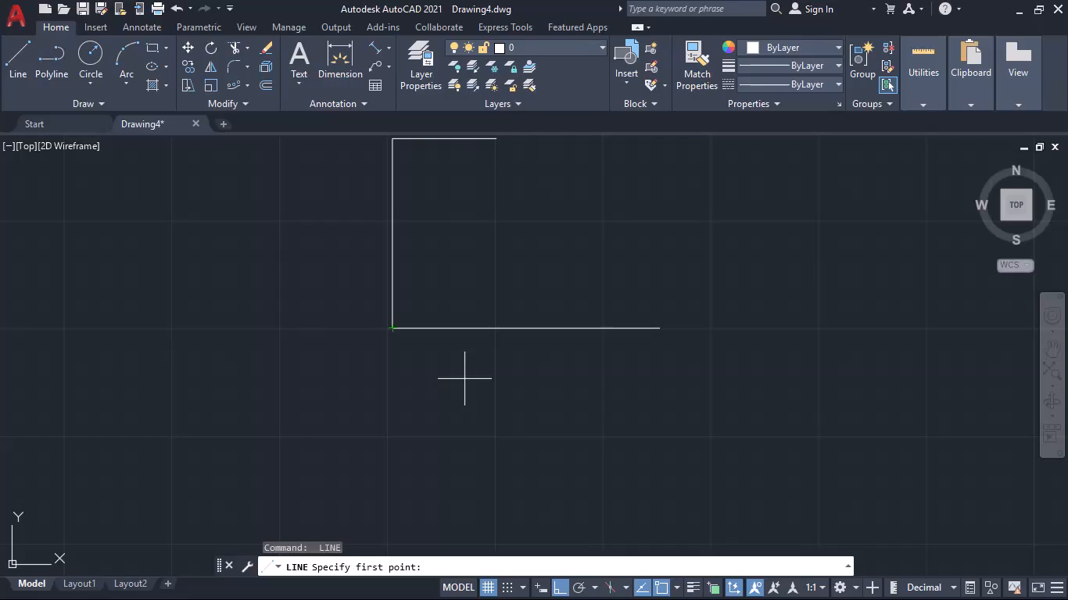
From the outline's lower-left corner, draw connected guide lines: 15 mm vertically upward, then 155 mm horizontally rightward.
left_click(395, 327)
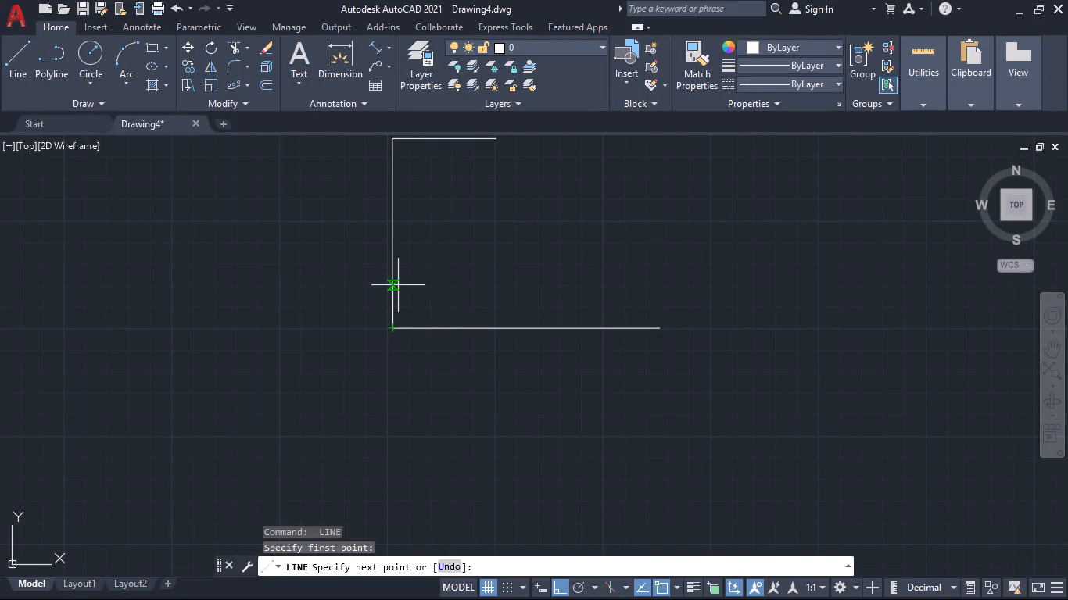
type("15")
key("Return")
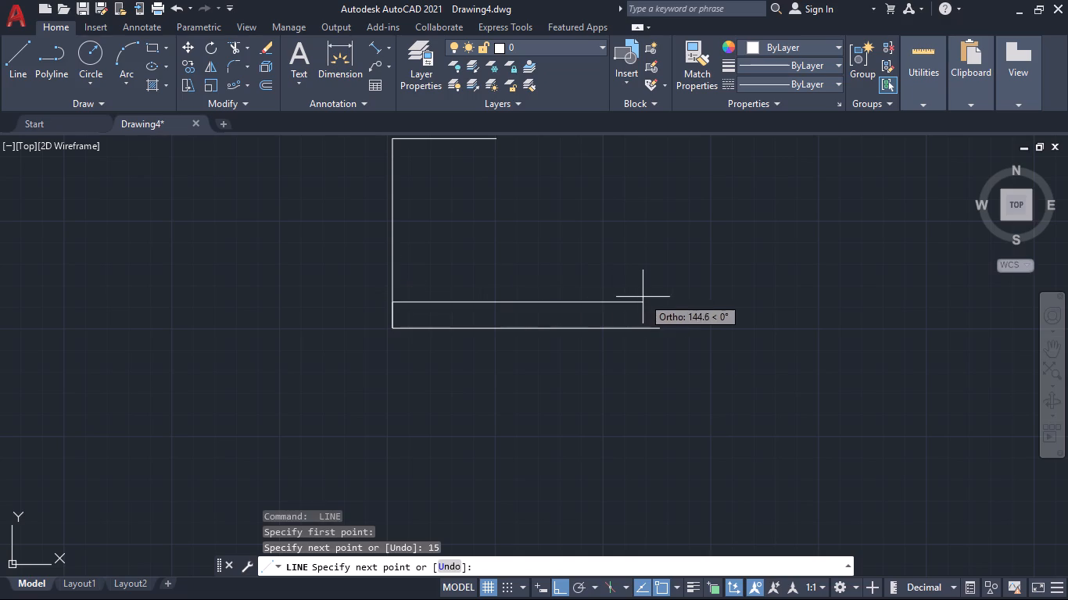
type("155")
key("Return")
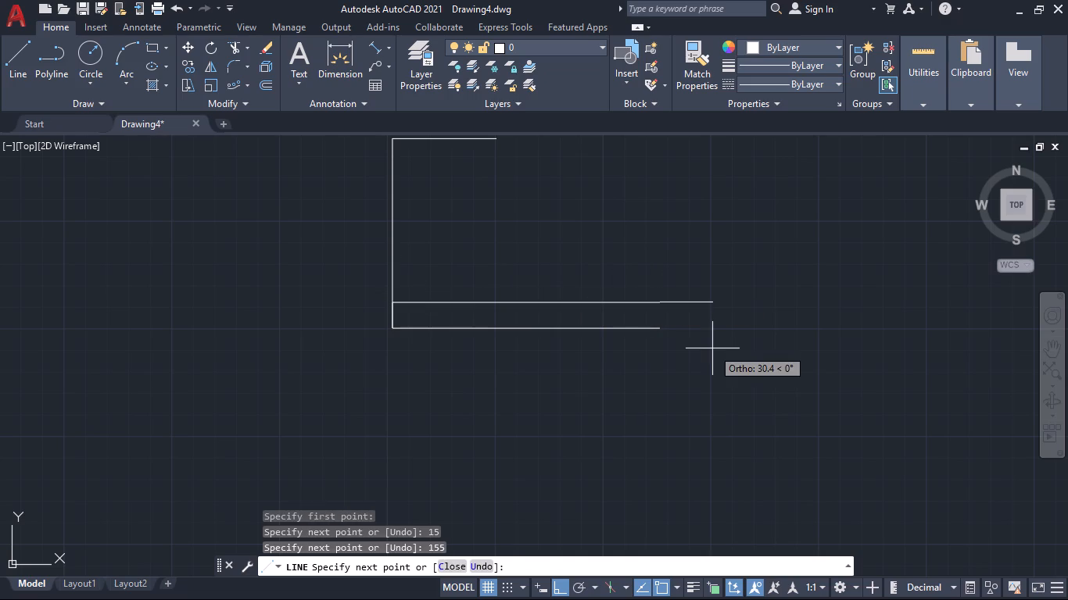
key("space")
From the same lower-left corner, draw connected guide lines: 20 mm rightward along the base, then about 81 mm vertically upward.
key("space")
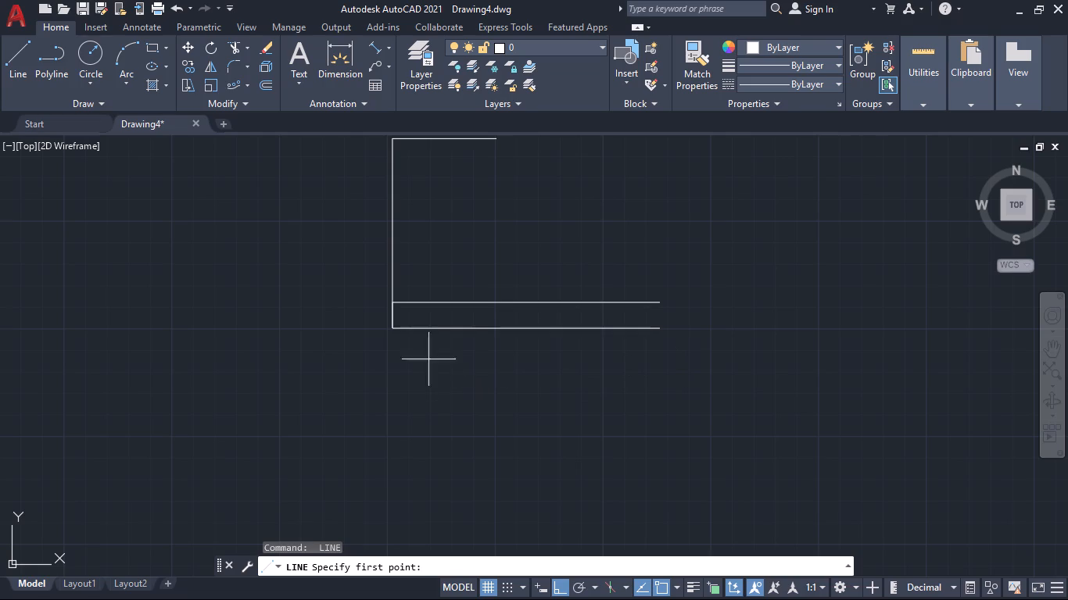
left_click(395, 331)
type("20")
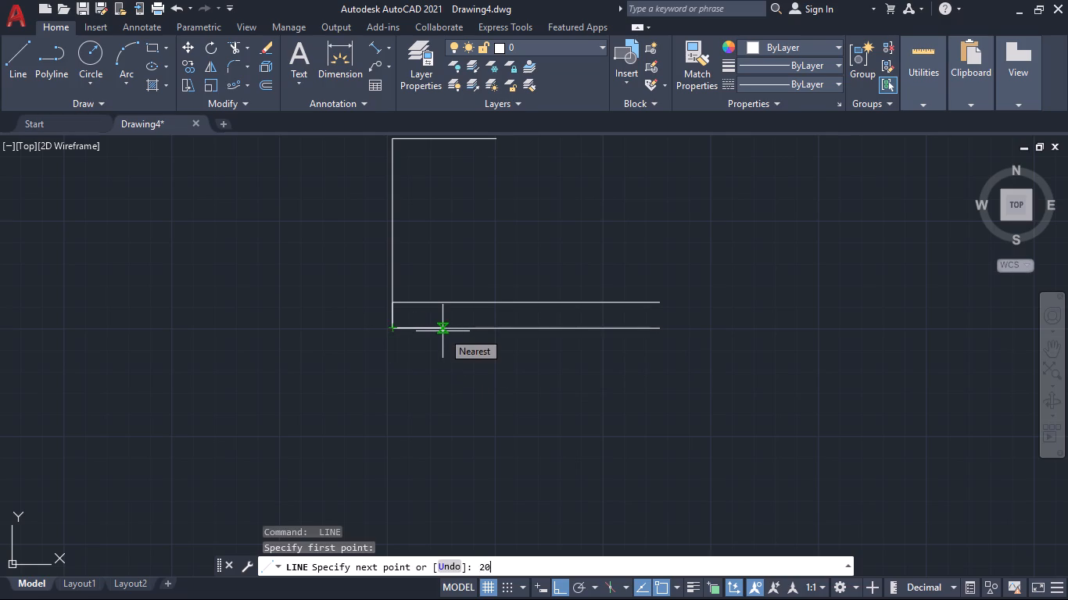
key("Return")
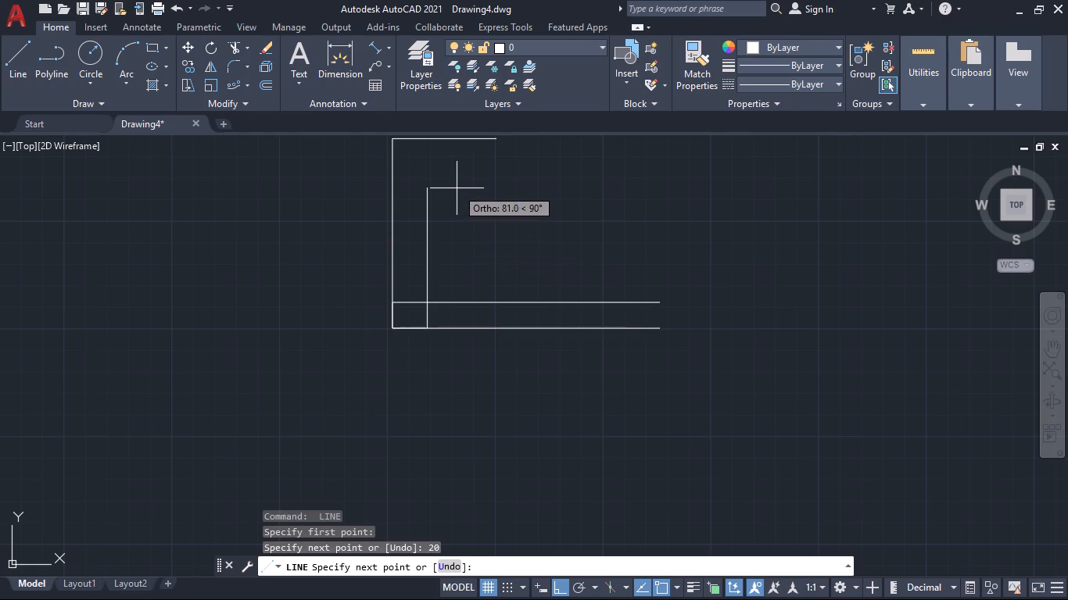
left_click(457, 188)
key("Escape")
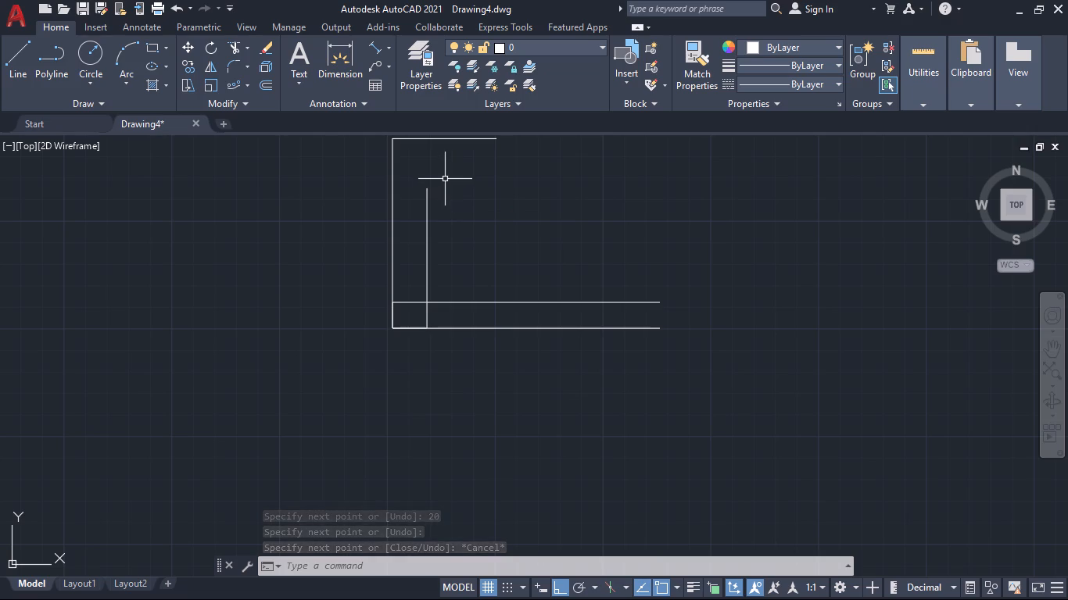
Draw a 12 mm diameter circle centred where the vertical guide crosses the upper horizontal guide line.
left_click(95, 81)
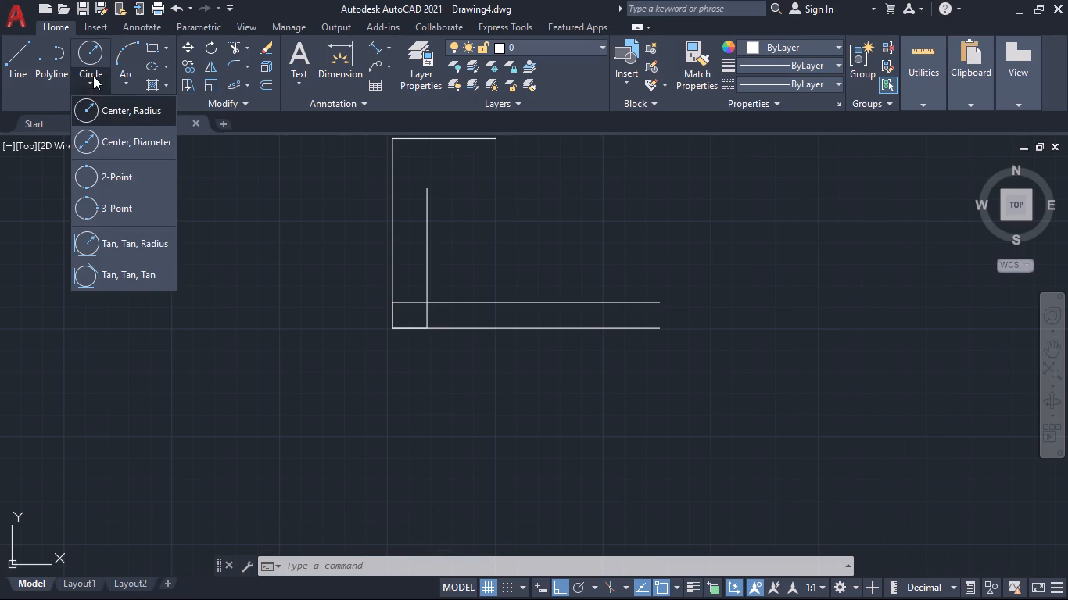
left_click(107, 133)
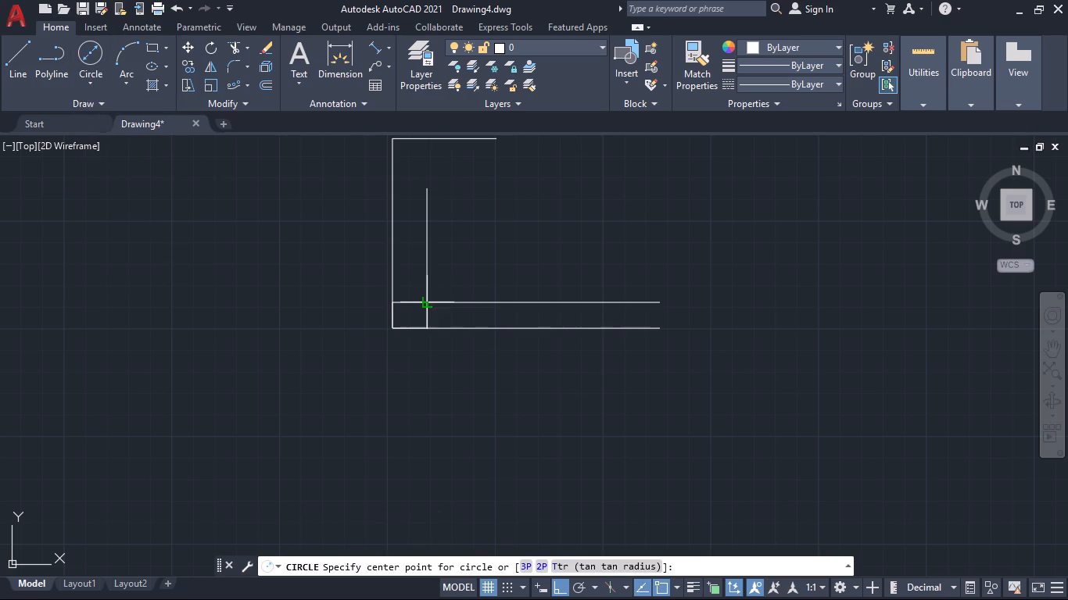
left_click(425, 303)
type("12")
key("Return")
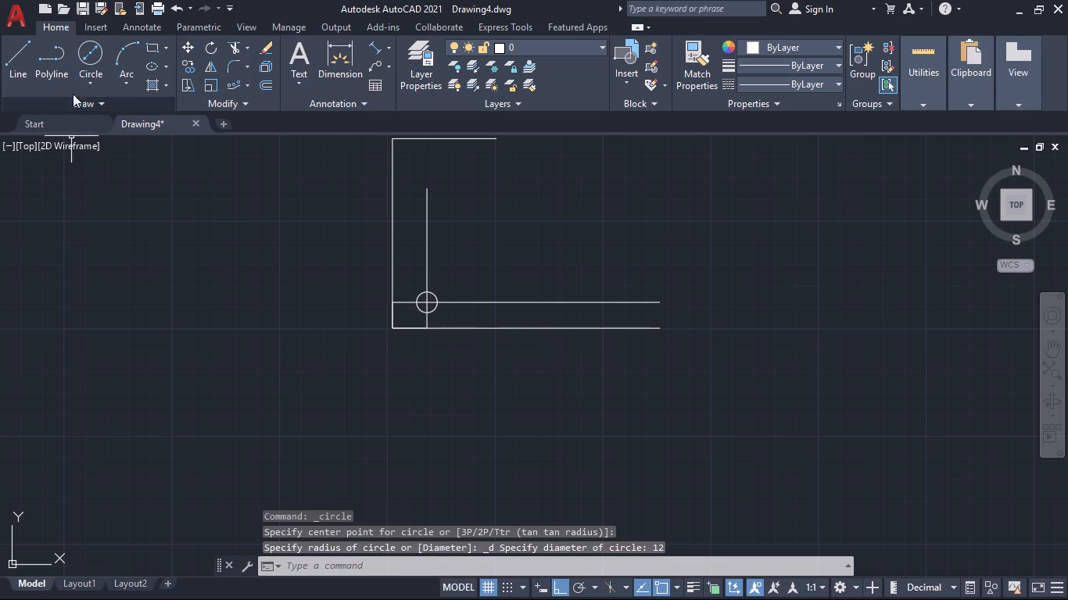
Copy the 12 mm circle from its centre as a horizontal array of 6 items along the horizontal guide line.
left_click(435, 300)
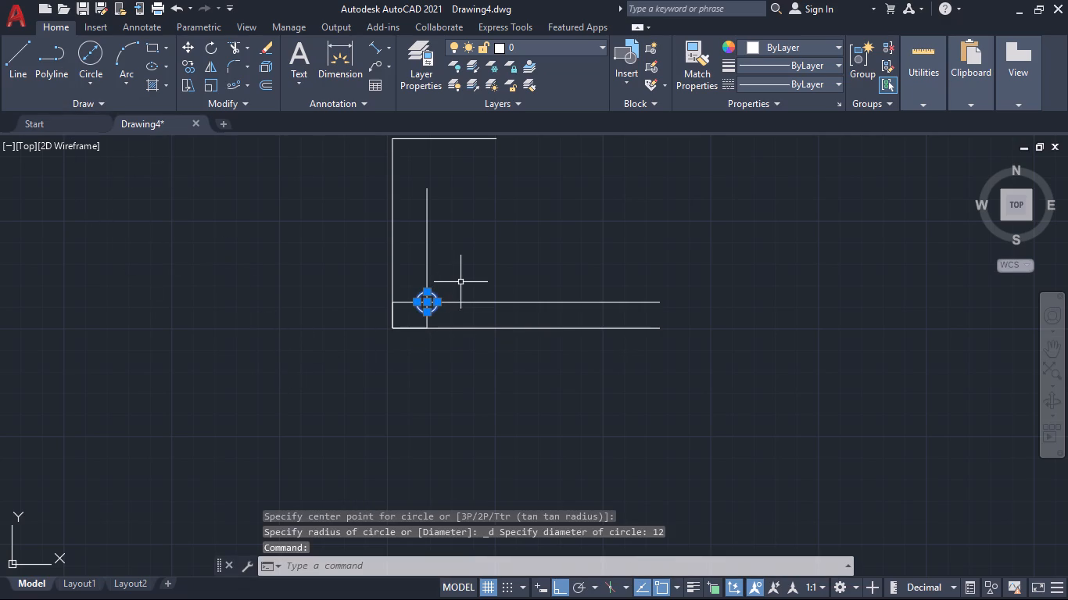
type("co")
key("Return")
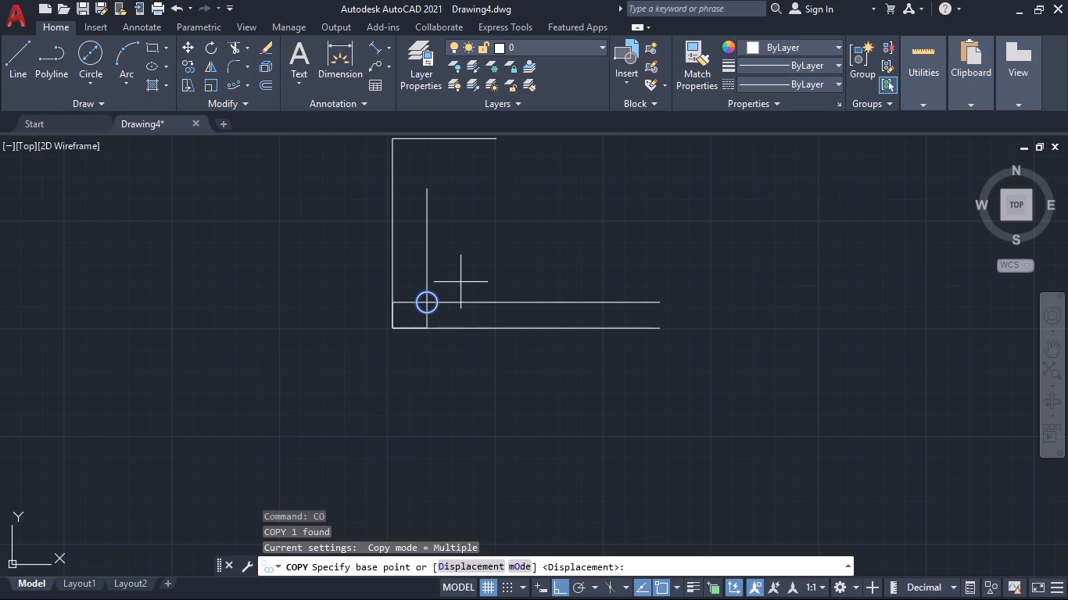
scroll(457, 302, "up", 3)
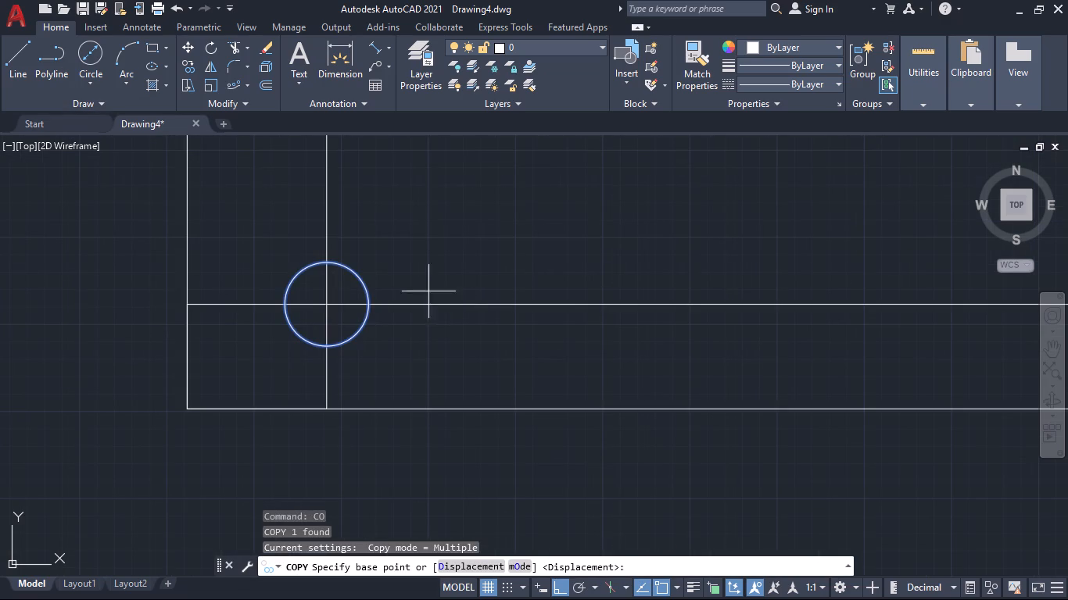
left_click(328, 302)
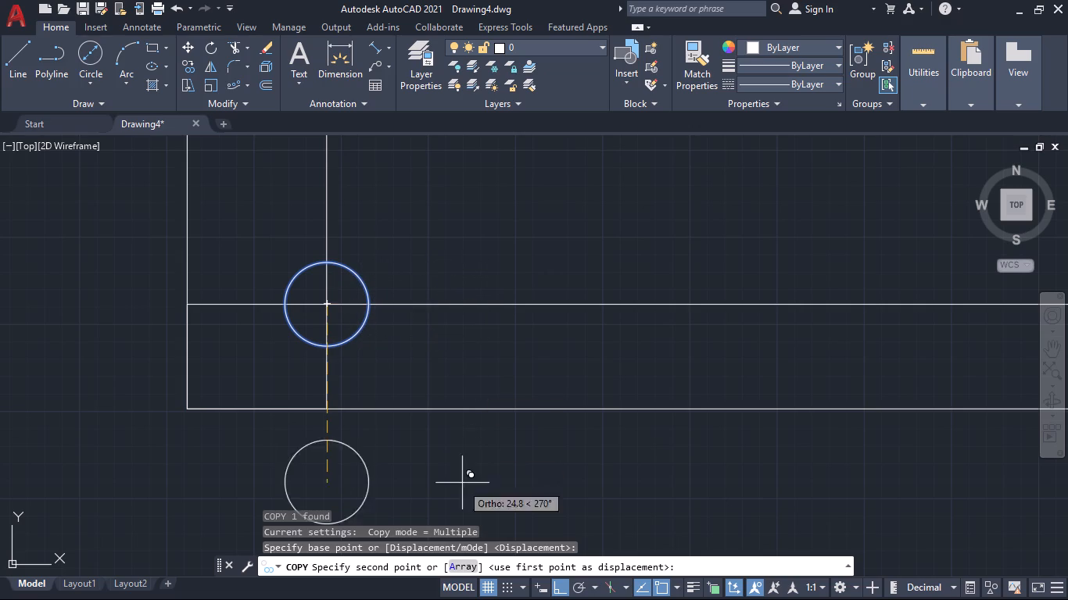
left_click(460, 566)
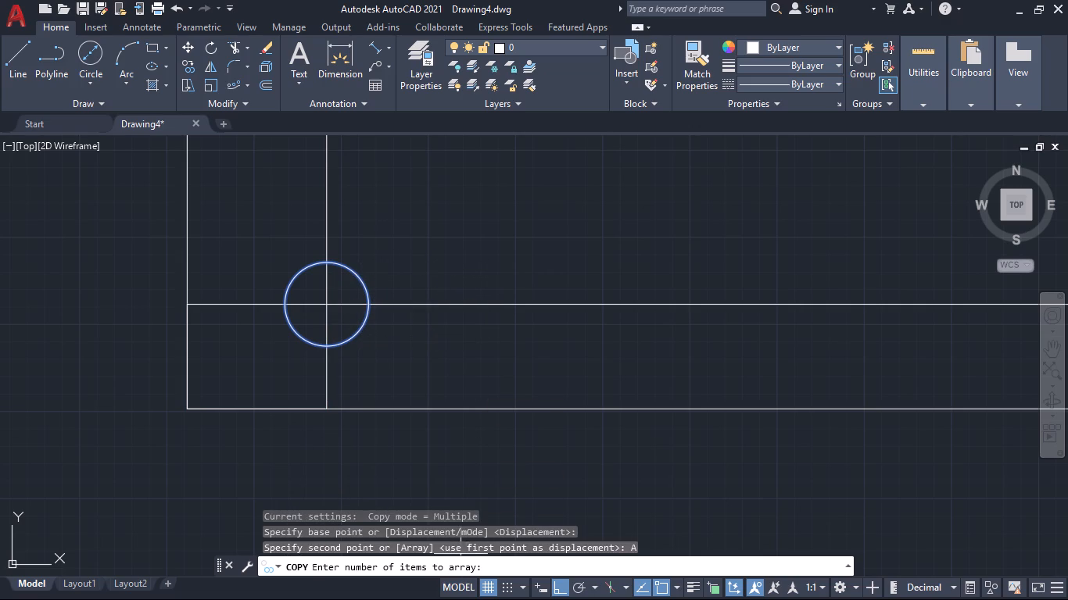
key("6")
key("Return")
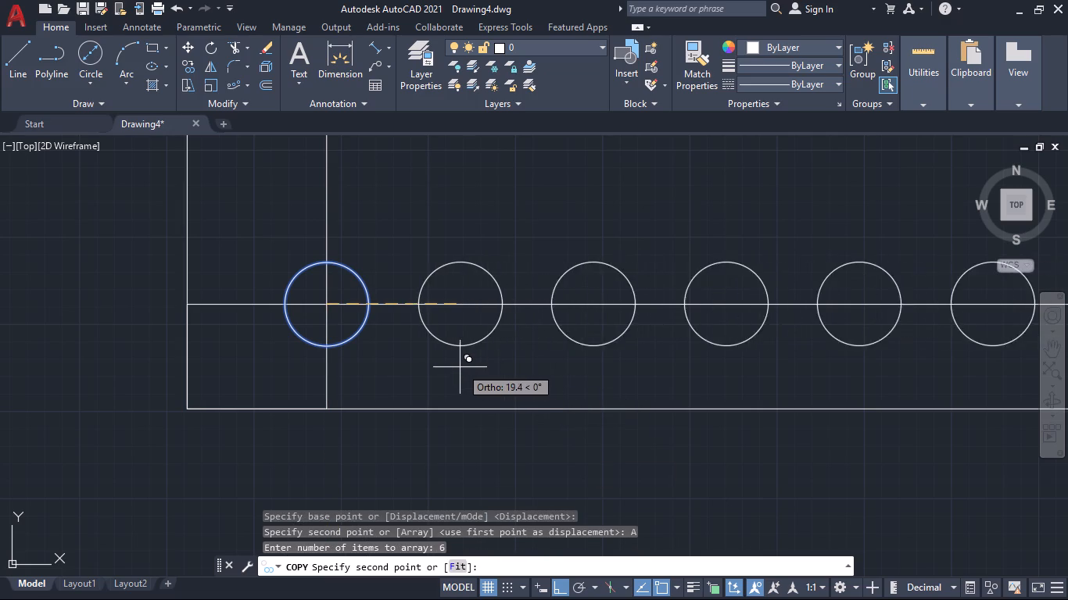
scroll(459, 367, "down", 1)
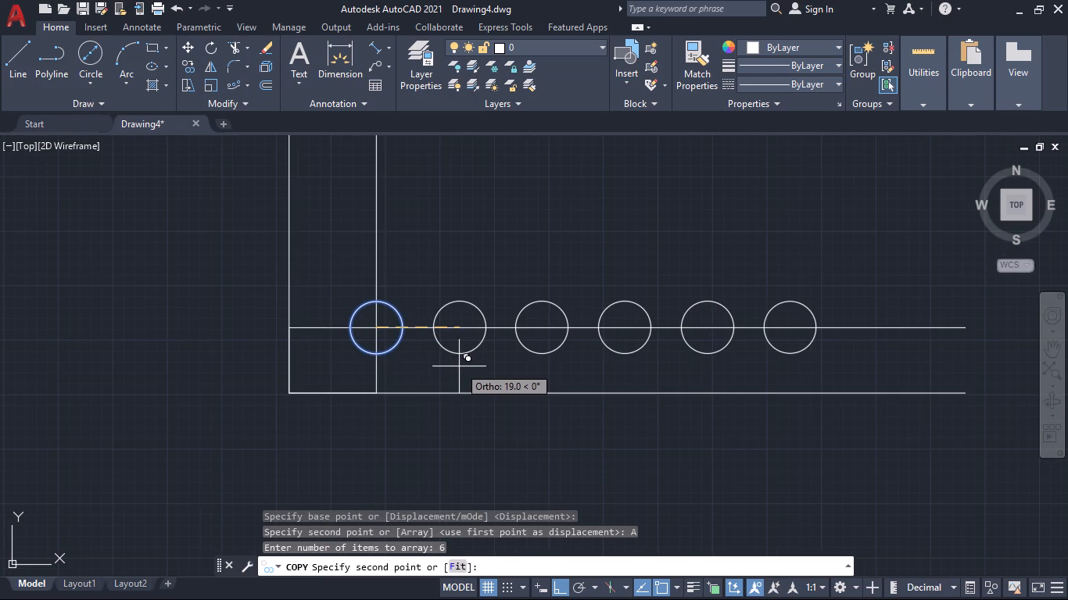
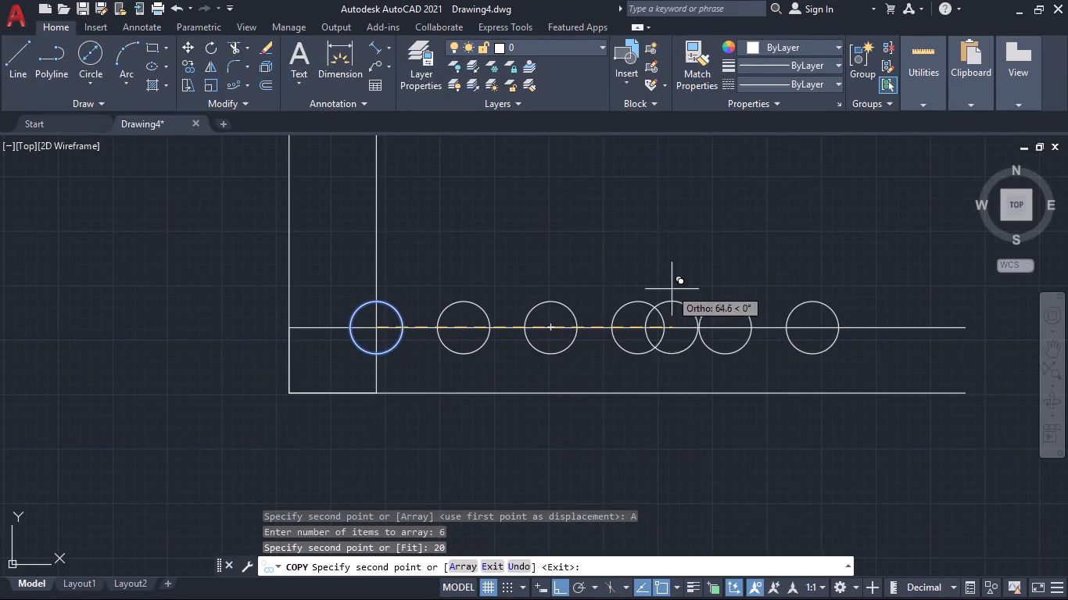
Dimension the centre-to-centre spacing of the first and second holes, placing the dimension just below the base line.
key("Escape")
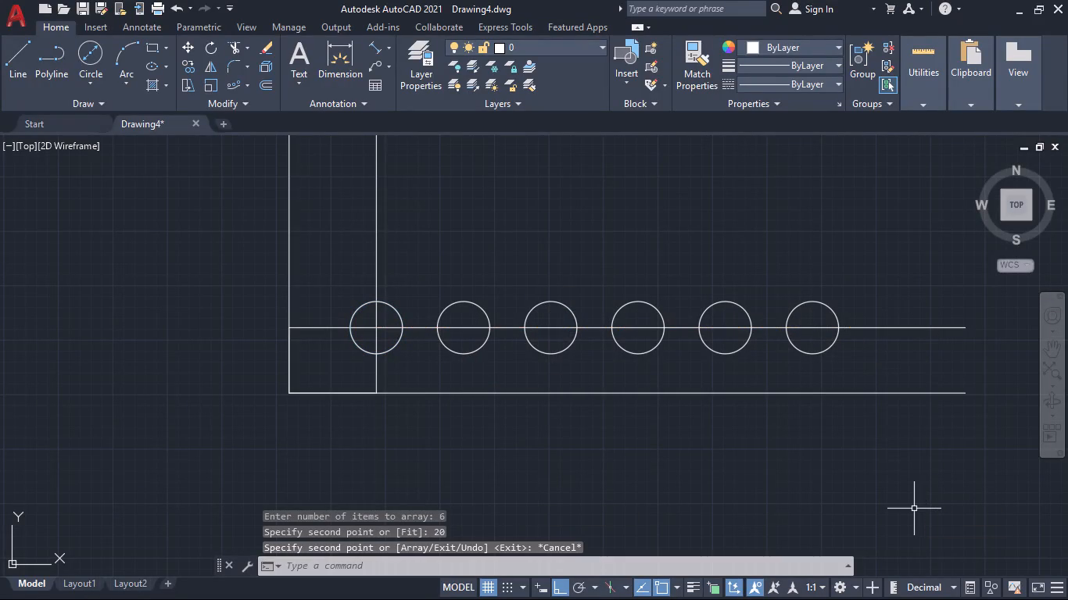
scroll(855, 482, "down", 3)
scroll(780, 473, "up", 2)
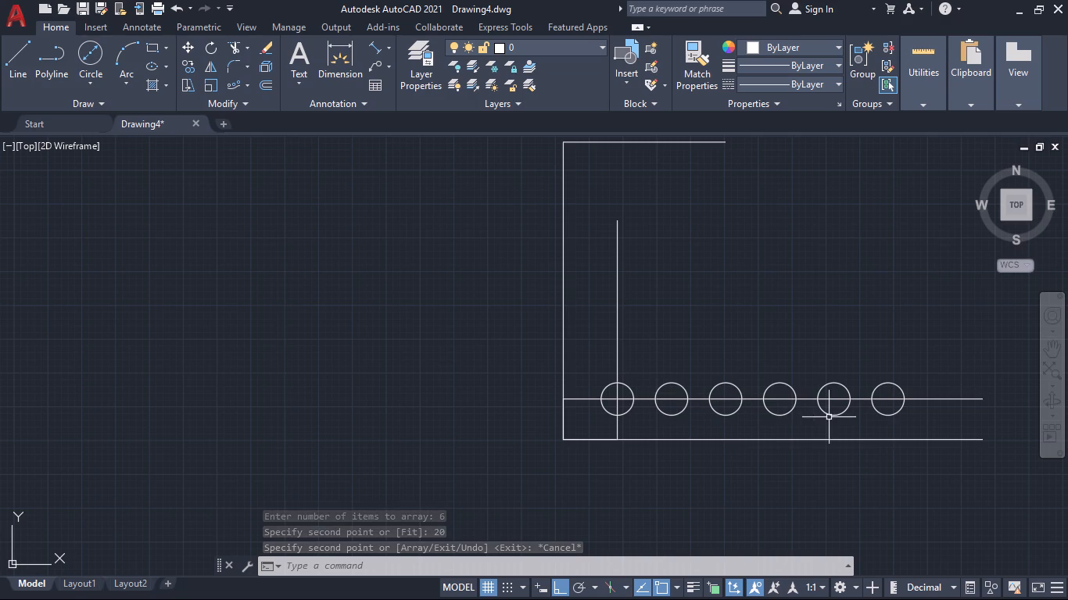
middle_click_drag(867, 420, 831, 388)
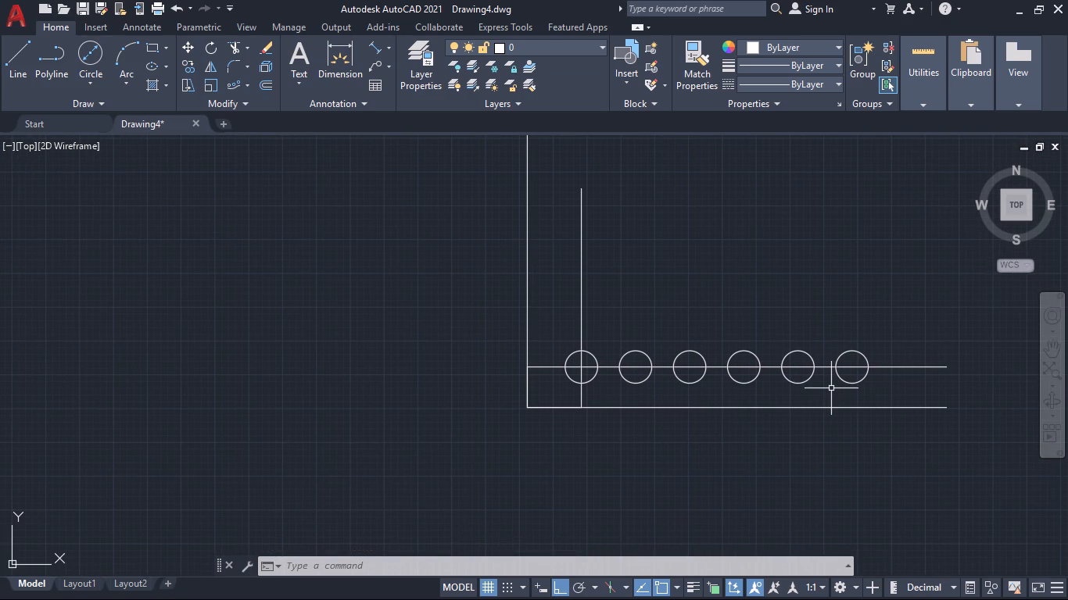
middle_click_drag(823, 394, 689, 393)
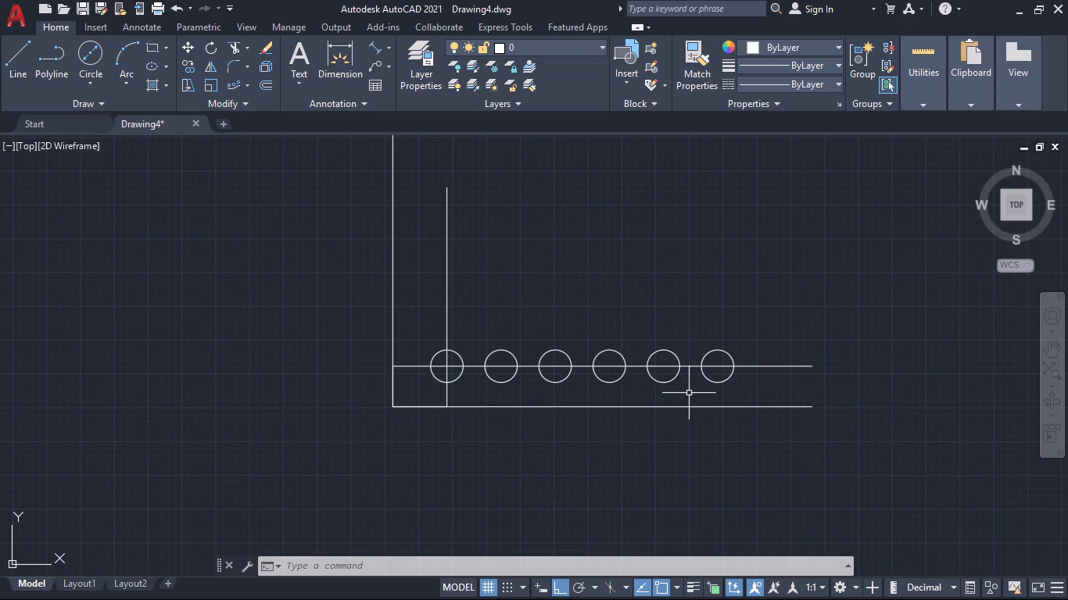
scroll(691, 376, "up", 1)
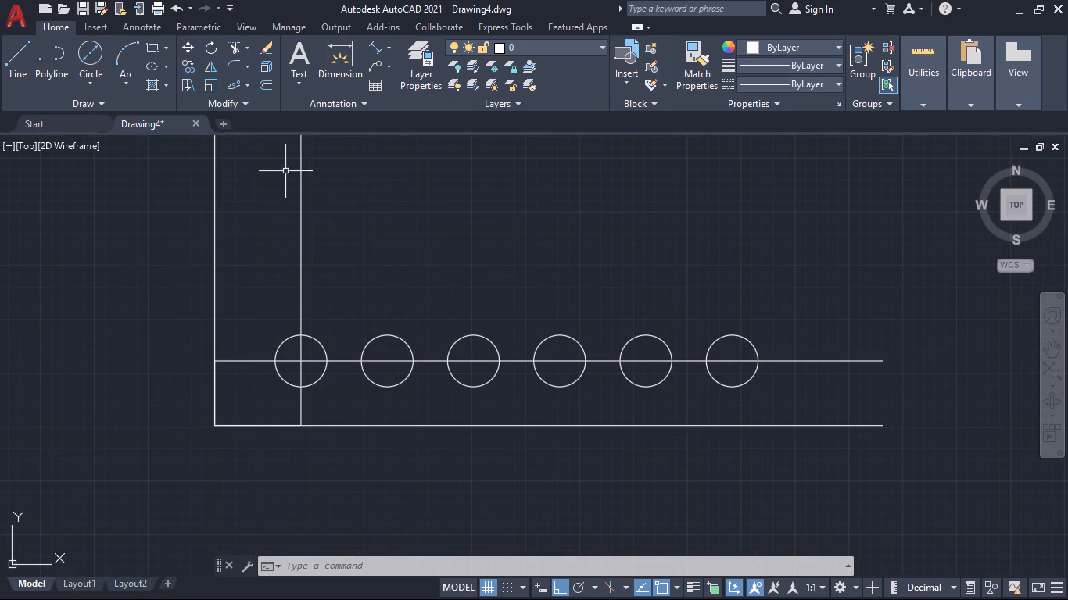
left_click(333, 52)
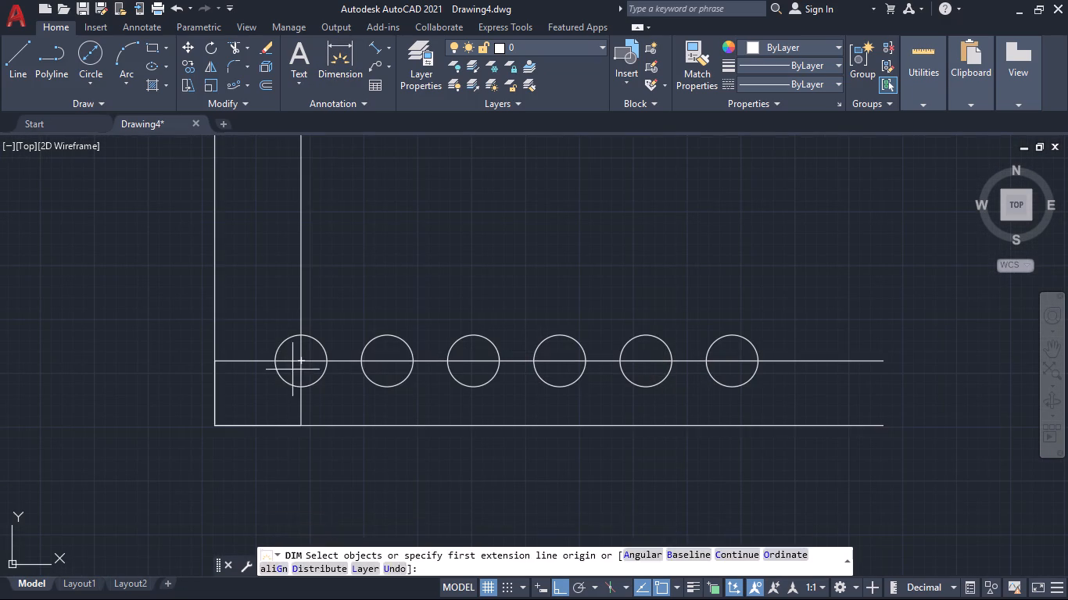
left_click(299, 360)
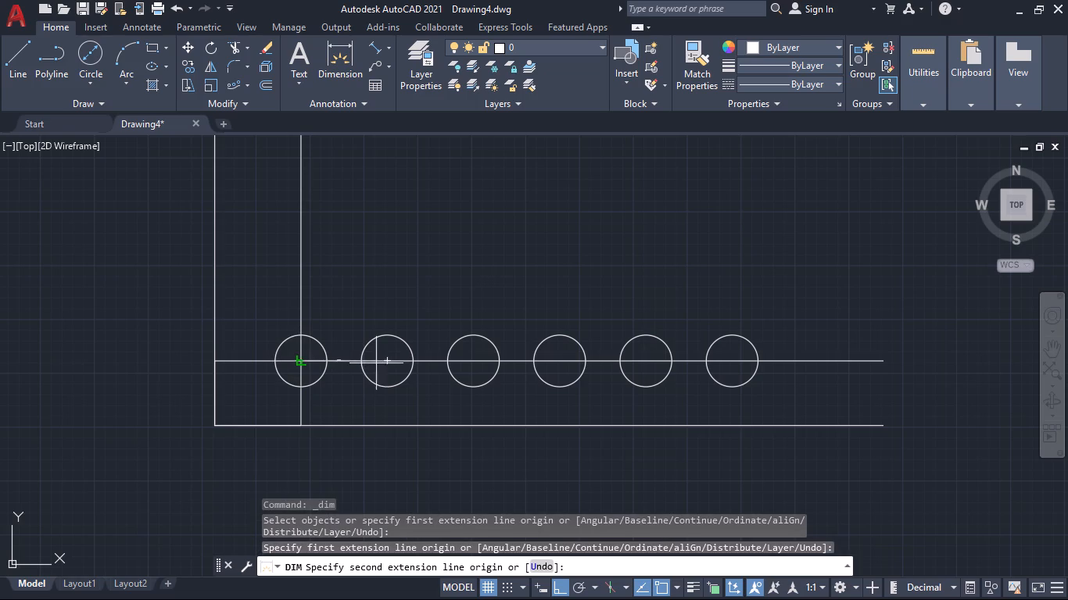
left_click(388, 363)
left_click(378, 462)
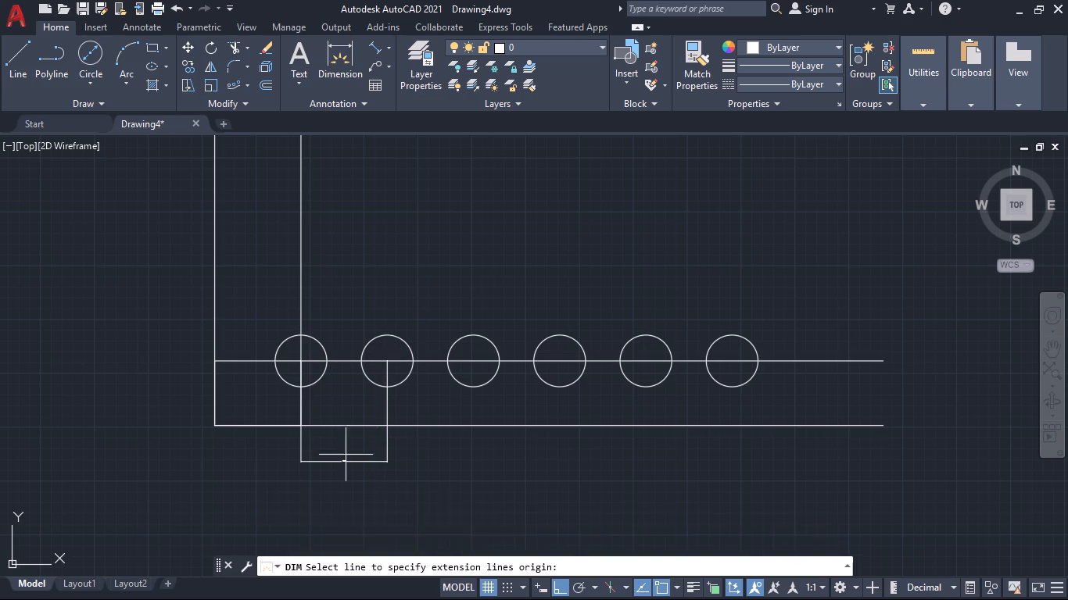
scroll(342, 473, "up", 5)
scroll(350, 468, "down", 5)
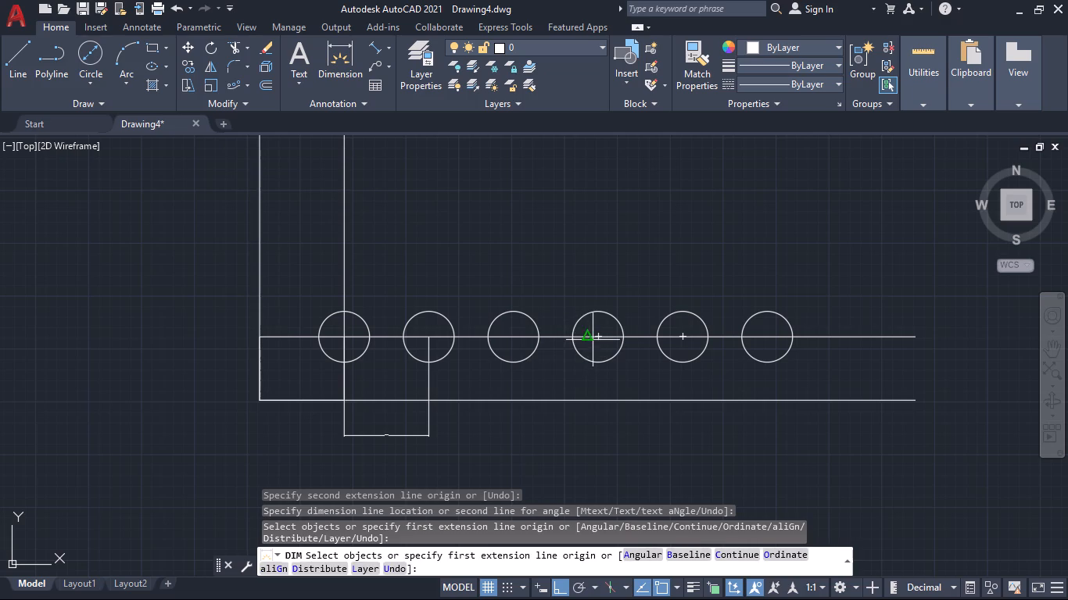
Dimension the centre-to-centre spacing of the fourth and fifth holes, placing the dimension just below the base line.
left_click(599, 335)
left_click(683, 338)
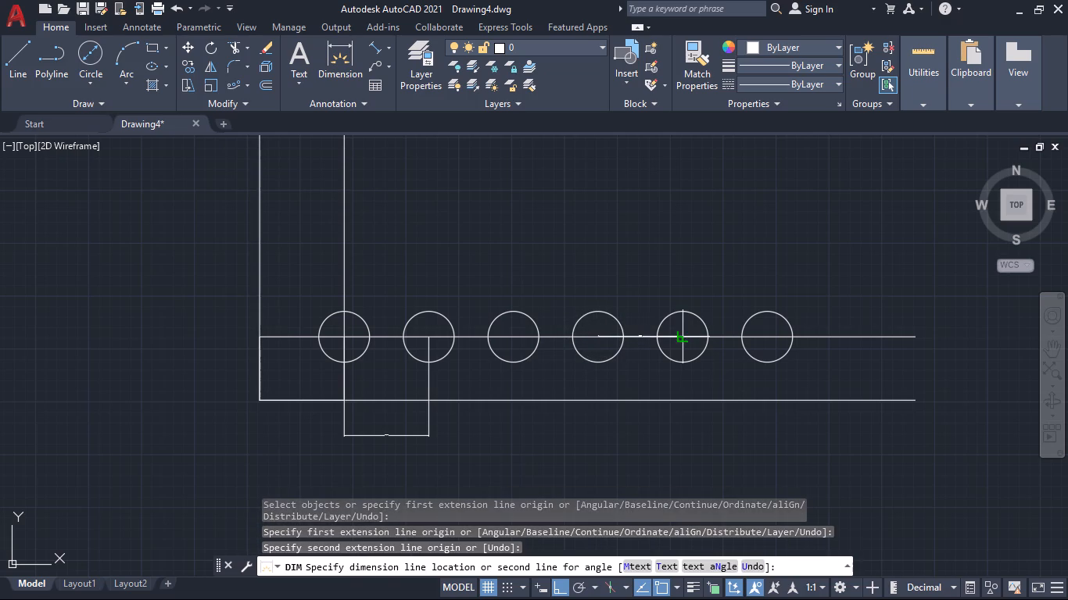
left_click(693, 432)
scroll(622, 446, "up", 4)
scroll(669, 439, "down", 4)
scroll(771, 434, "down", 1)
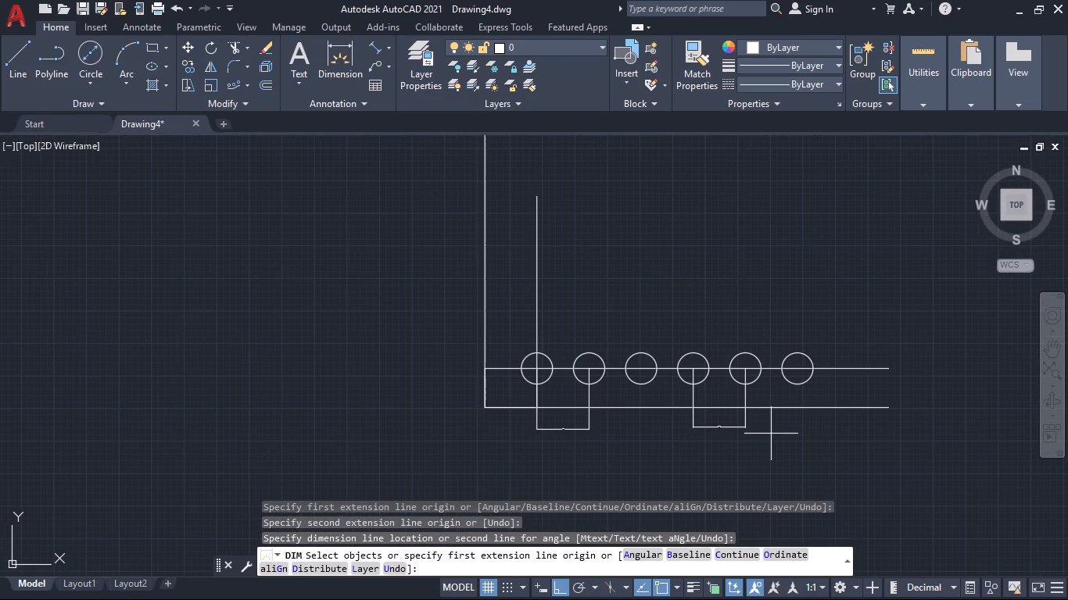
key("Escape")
Copy the sixth 12 mm circle from its centre 20 mm rightward along the horizontal guide line.
type("co")
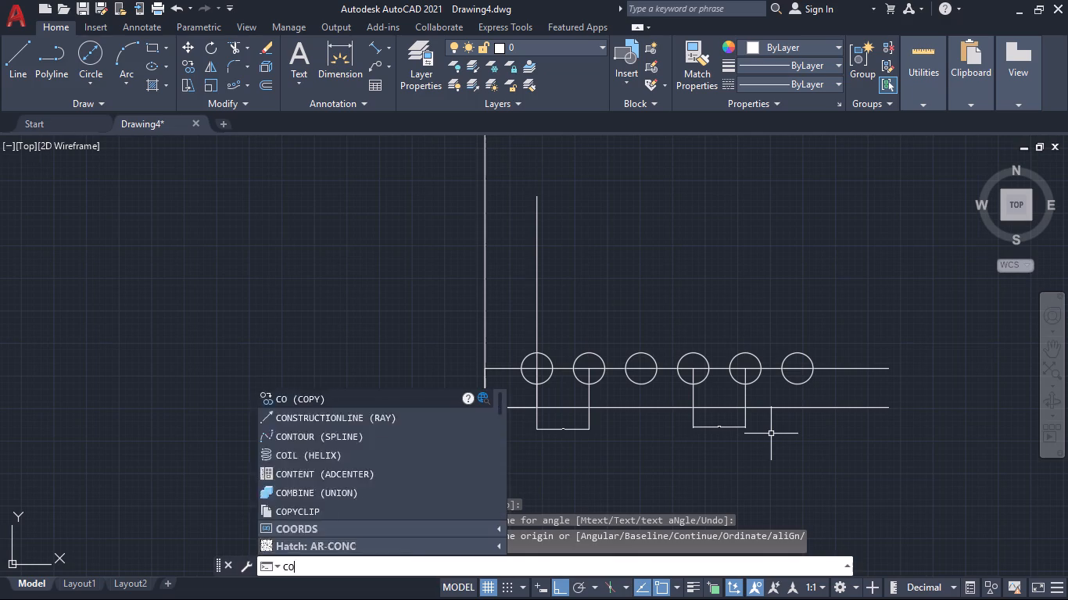
key("Return")
left_click(797, 383)
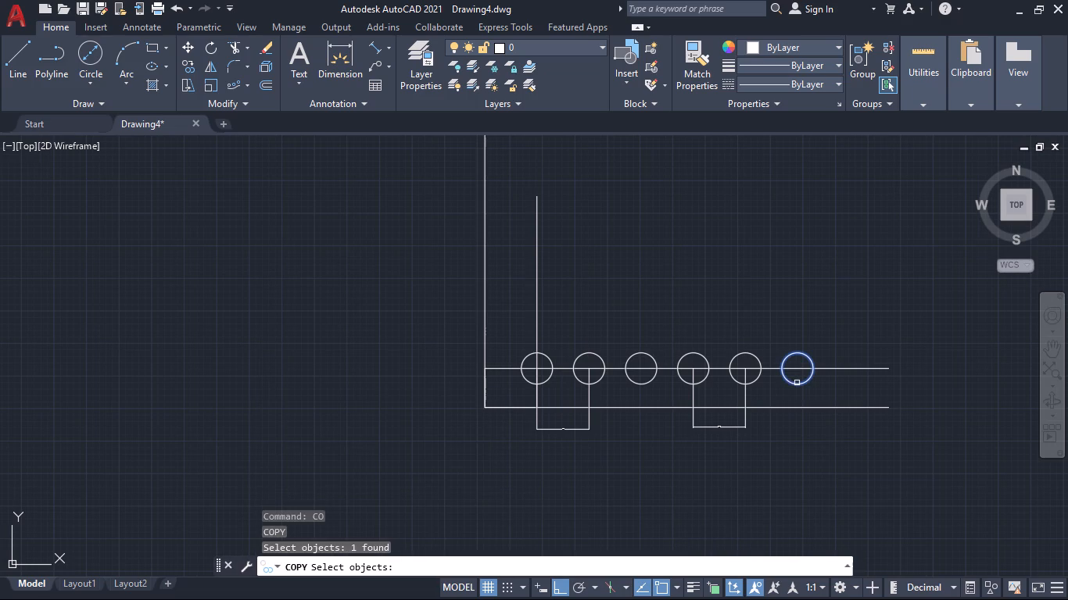
key("Return")
scroll(786, 394, "up", 3)
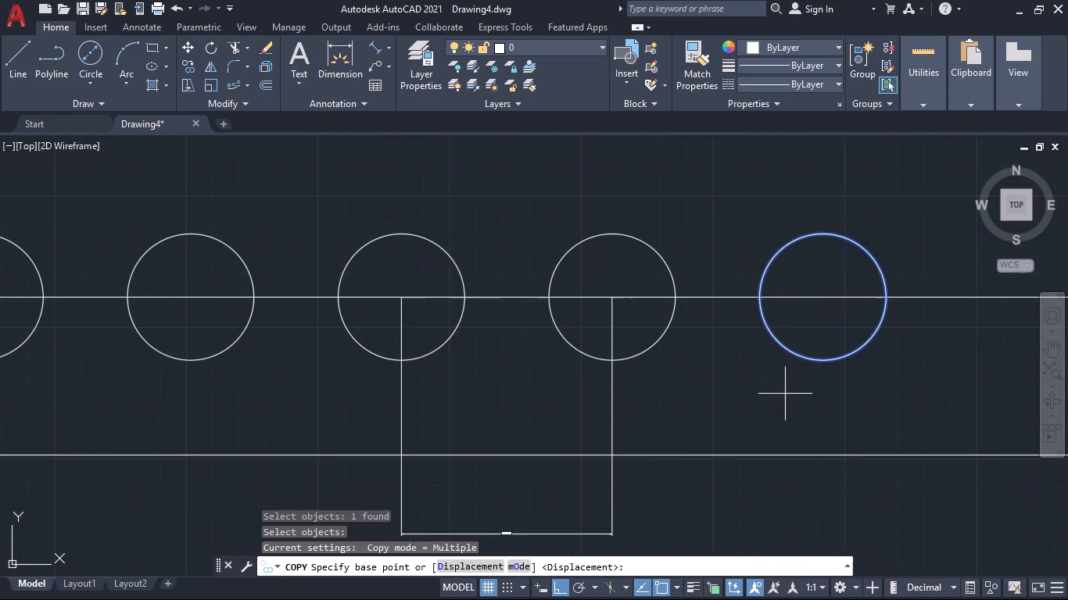
left_click(826, 300)
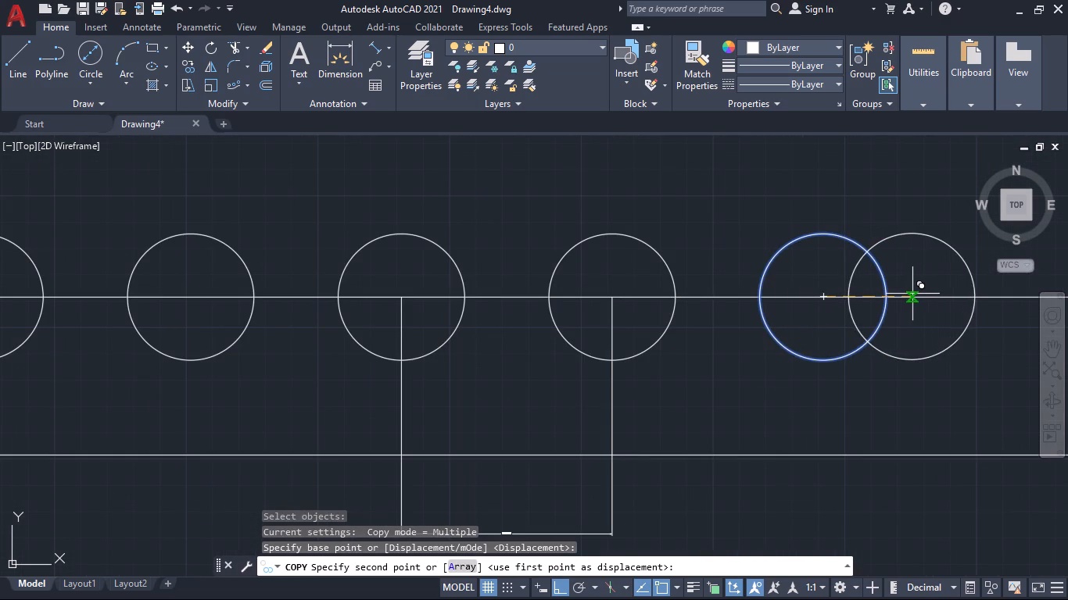
type("20")
key("Return")
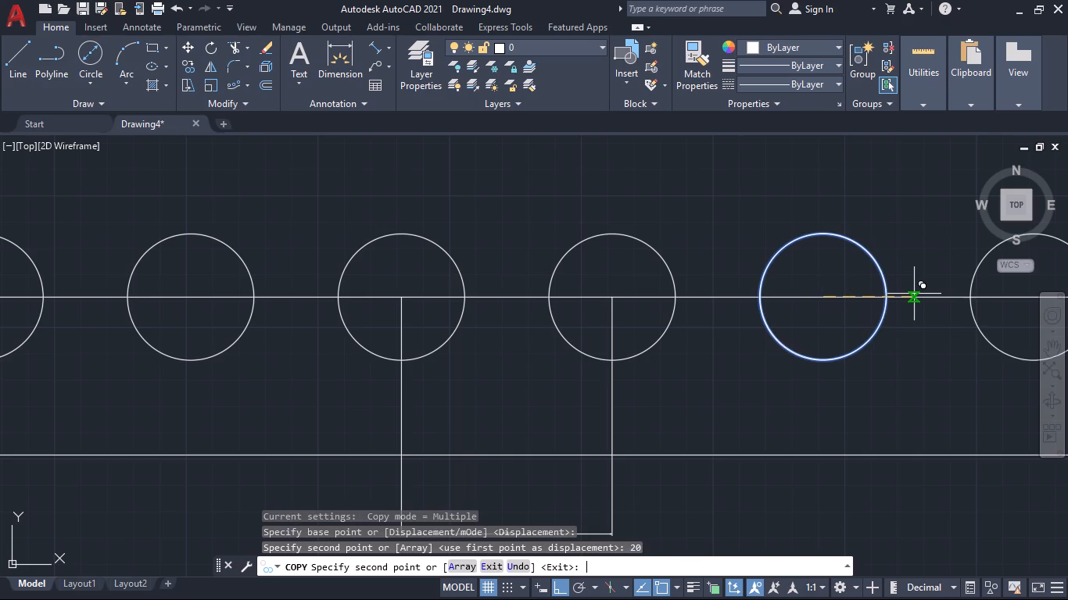
scroll(905, 300, "down", 2)
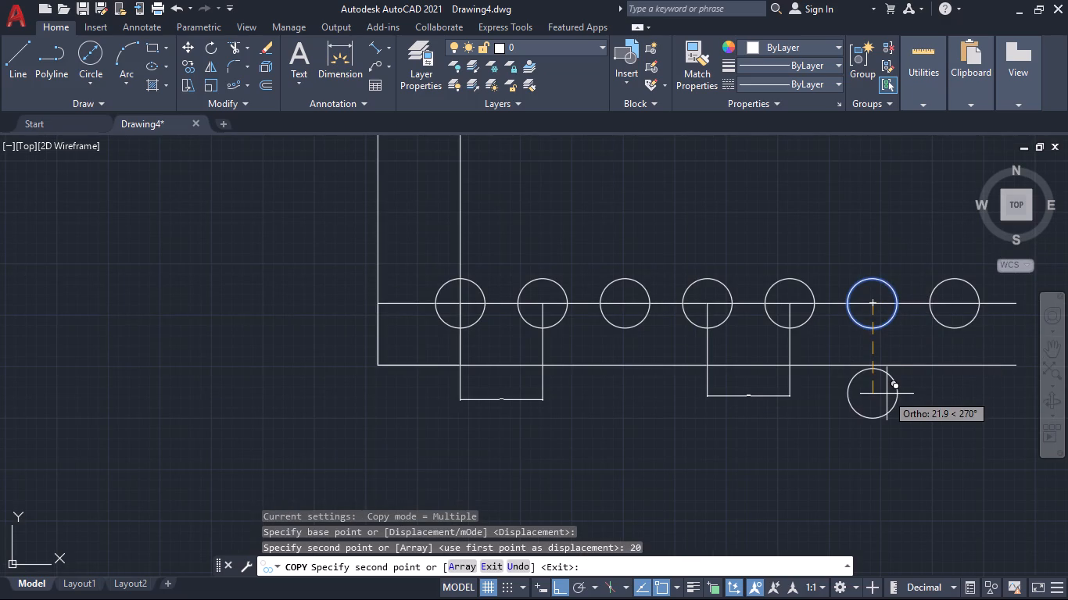
key("Escape")
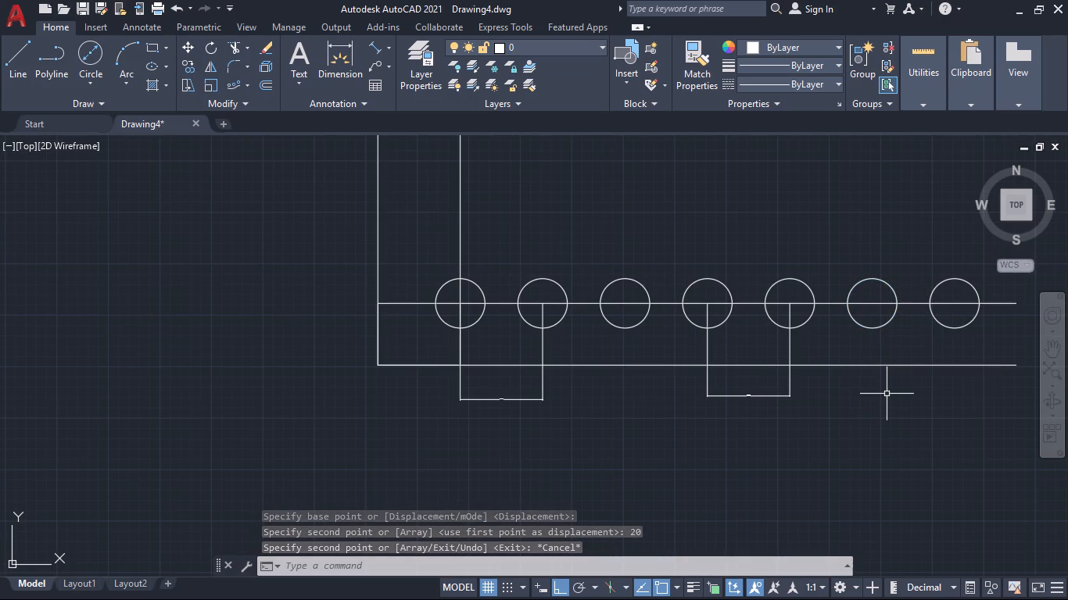
Dimension the distance from the seventh hole's centre to the right end of the horizontal guide, placing it below the base line.
middle_click_drag(889, 438, 888, 438)
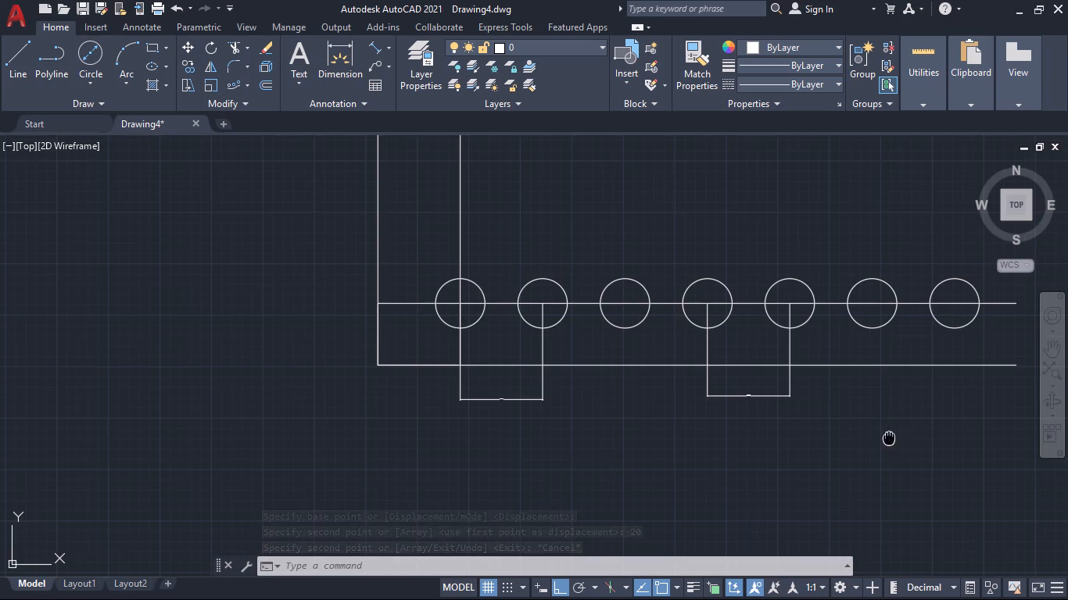
middle_click_drag(888, 438, 765, 430)
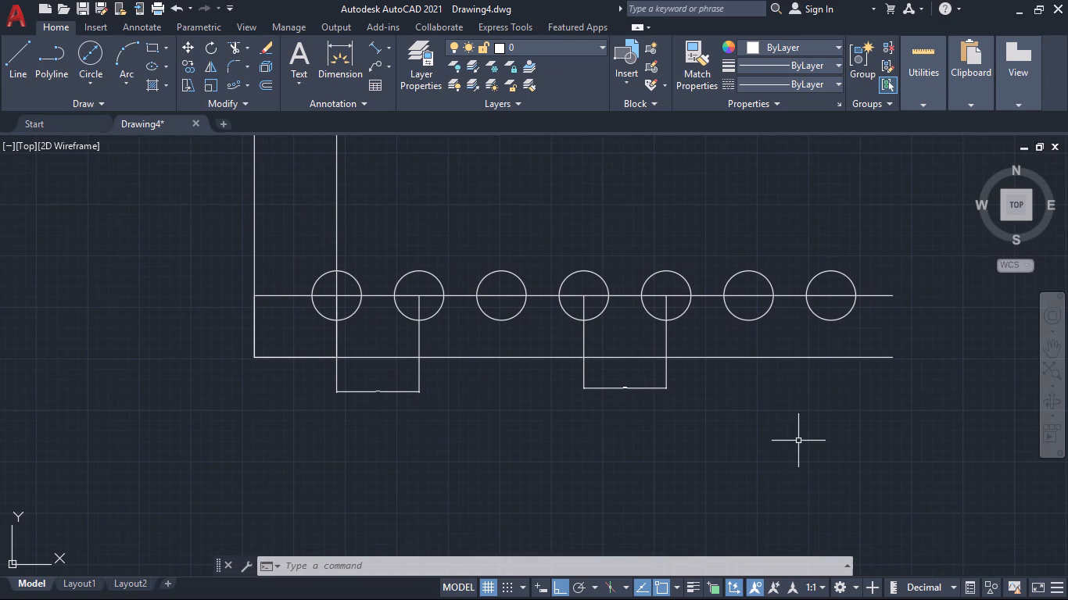
middle_click_drag(778, 439, 643, 423)
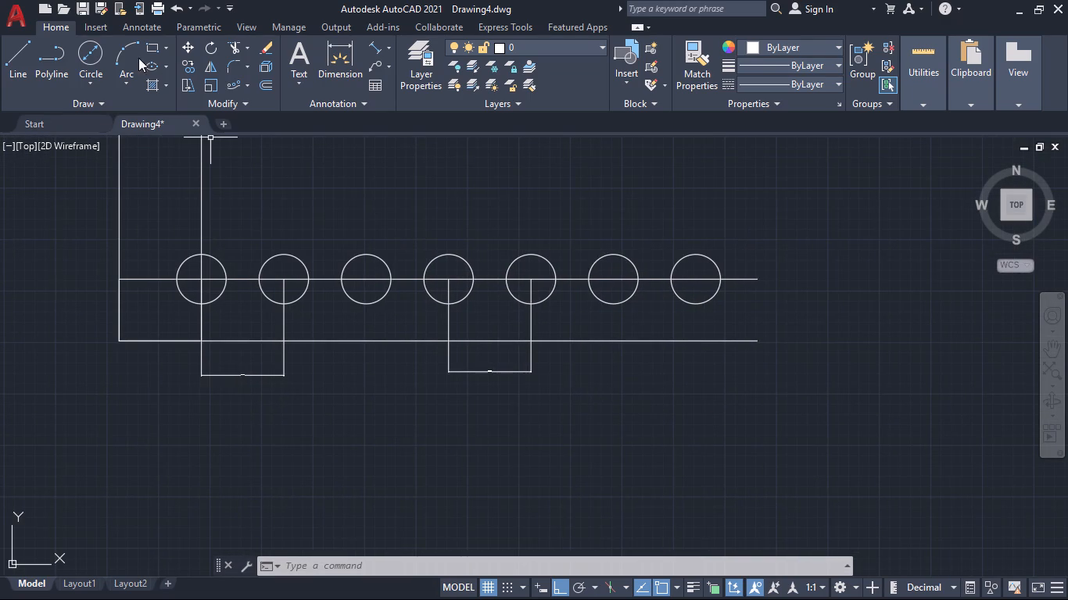
left_click(342, 51)
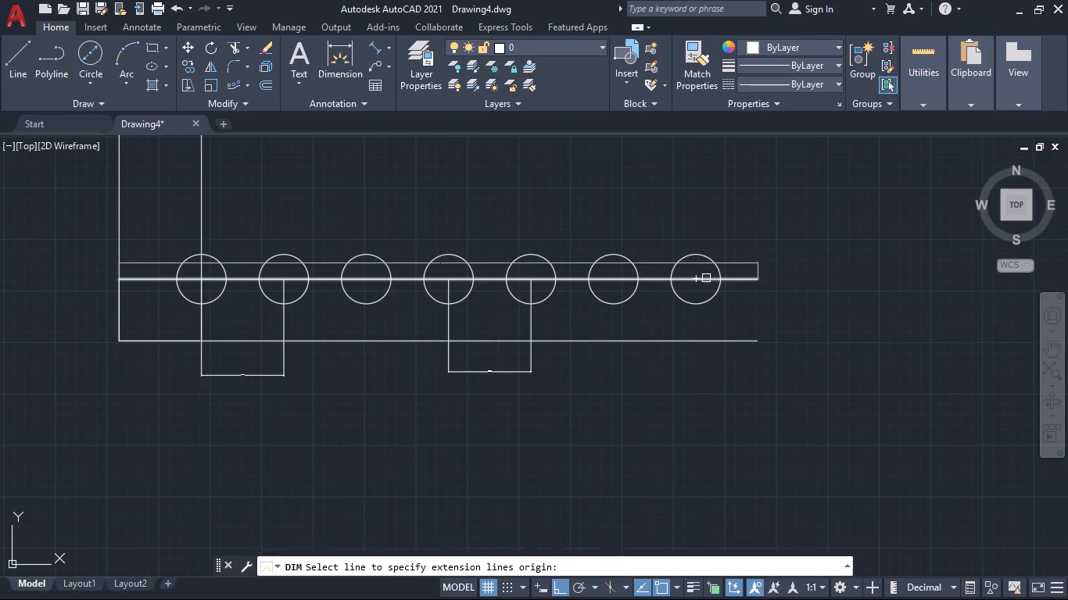
scroll(700, 281, "up", 4)
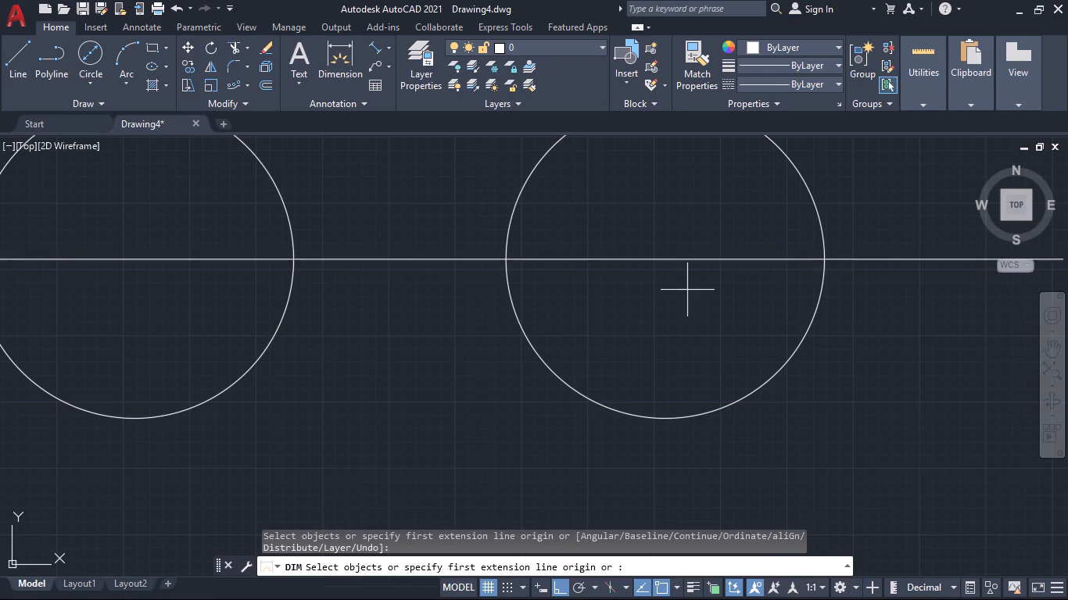
left_click(665, 259)
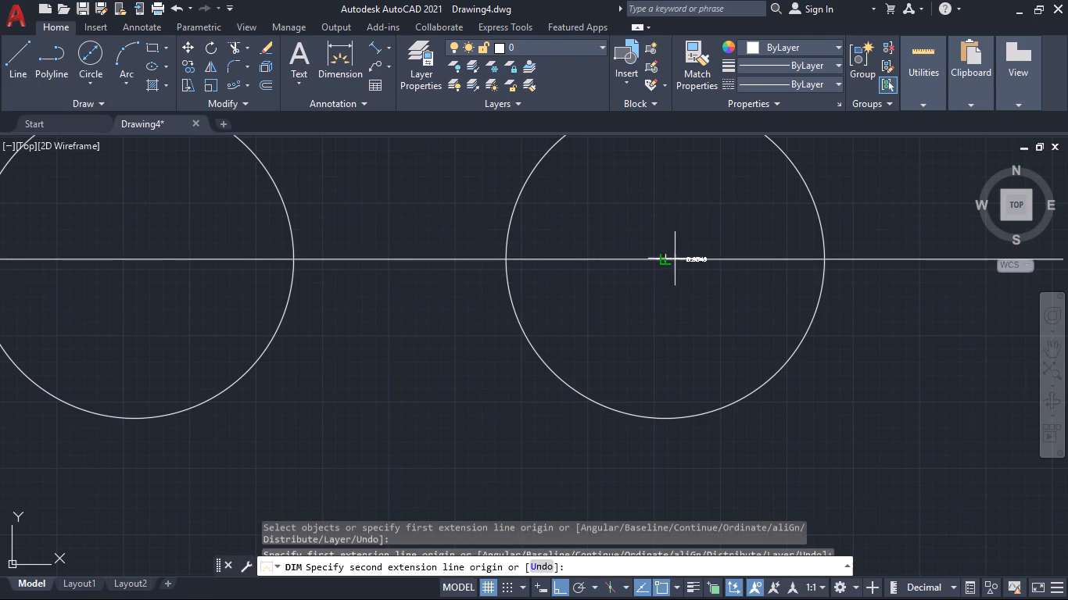
scroll(905, 259, "down", 3)
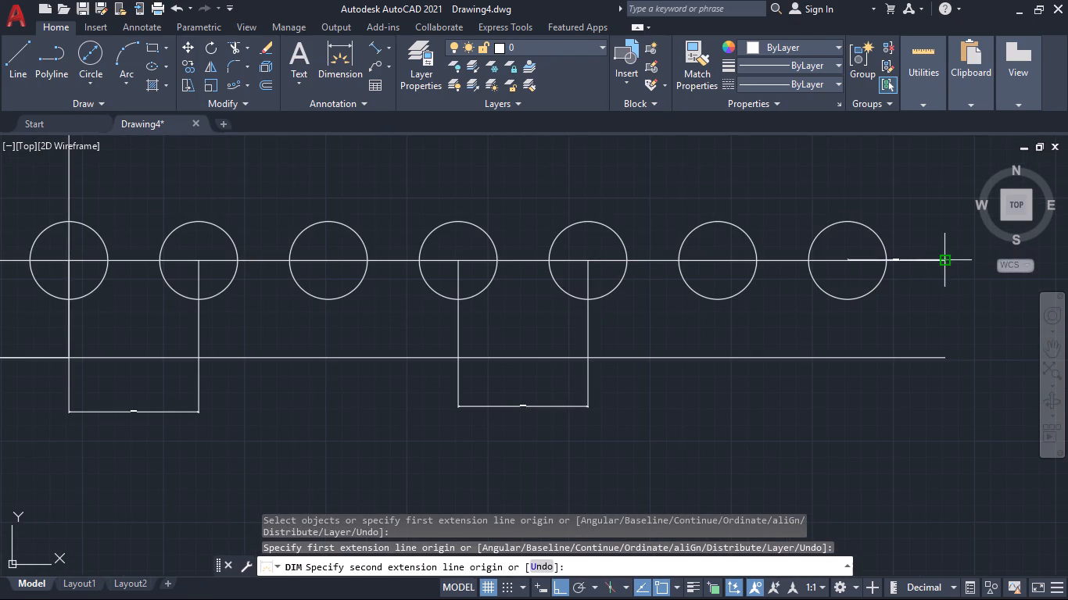
left_click(946, 261)
scroll(924, 316, "up", 5)
scroll(925, 313, "down", 5)
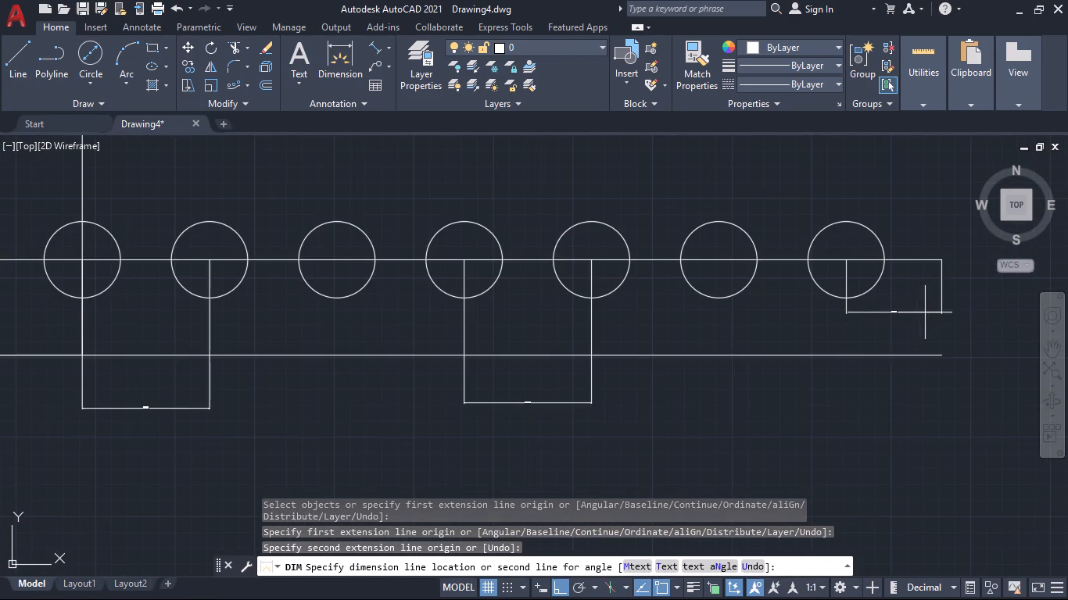
left_click(916, 460)
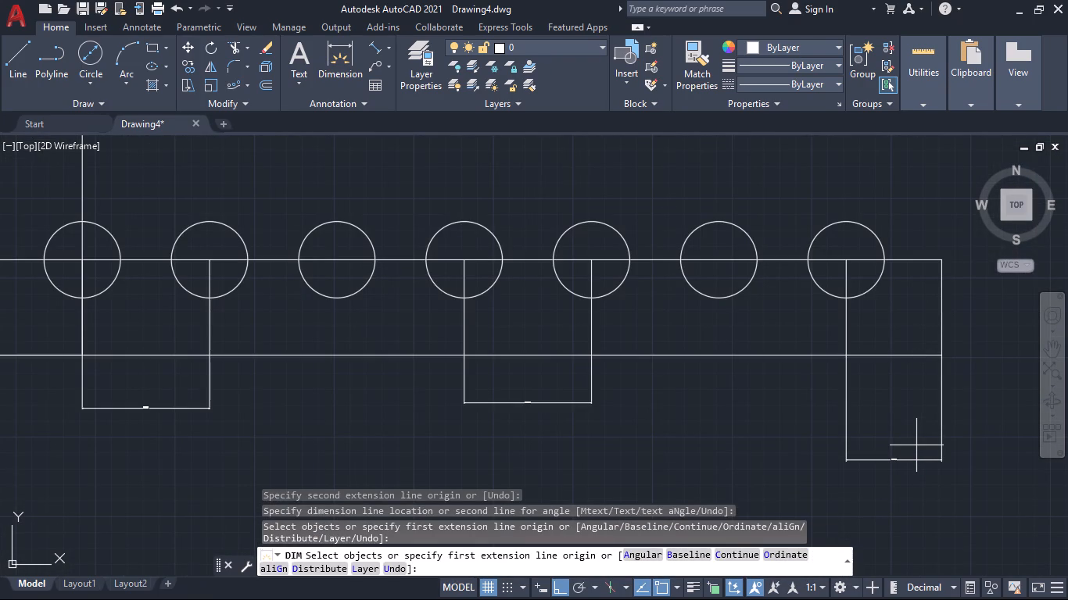
key("Escape")
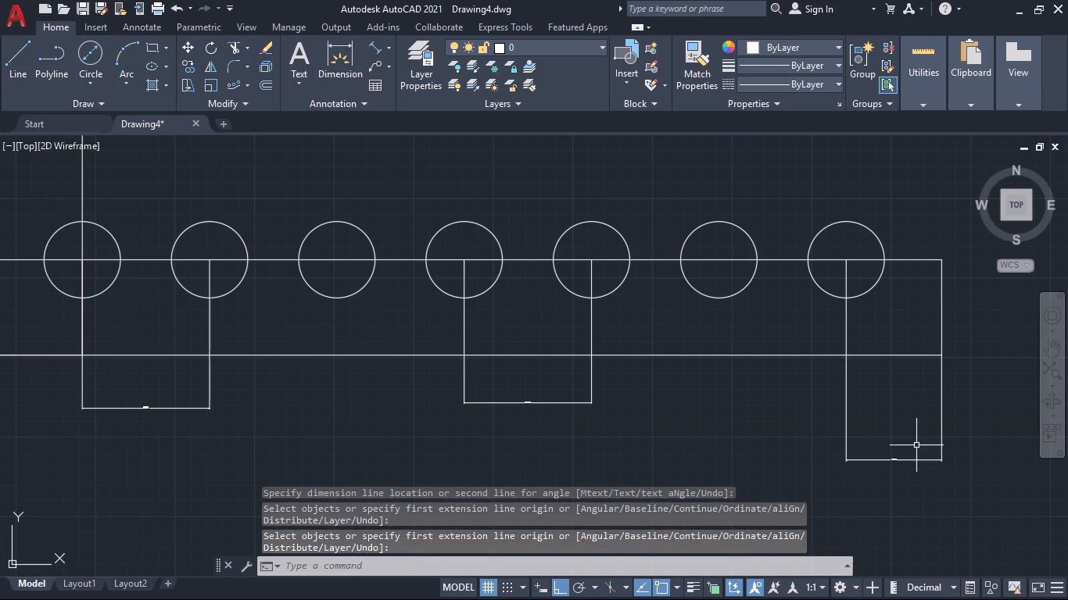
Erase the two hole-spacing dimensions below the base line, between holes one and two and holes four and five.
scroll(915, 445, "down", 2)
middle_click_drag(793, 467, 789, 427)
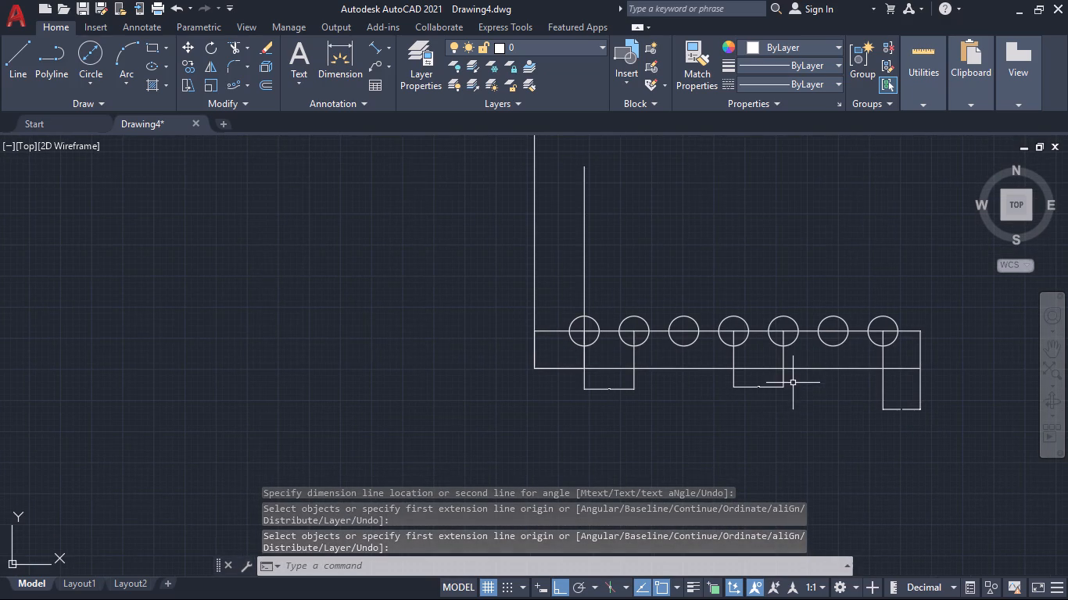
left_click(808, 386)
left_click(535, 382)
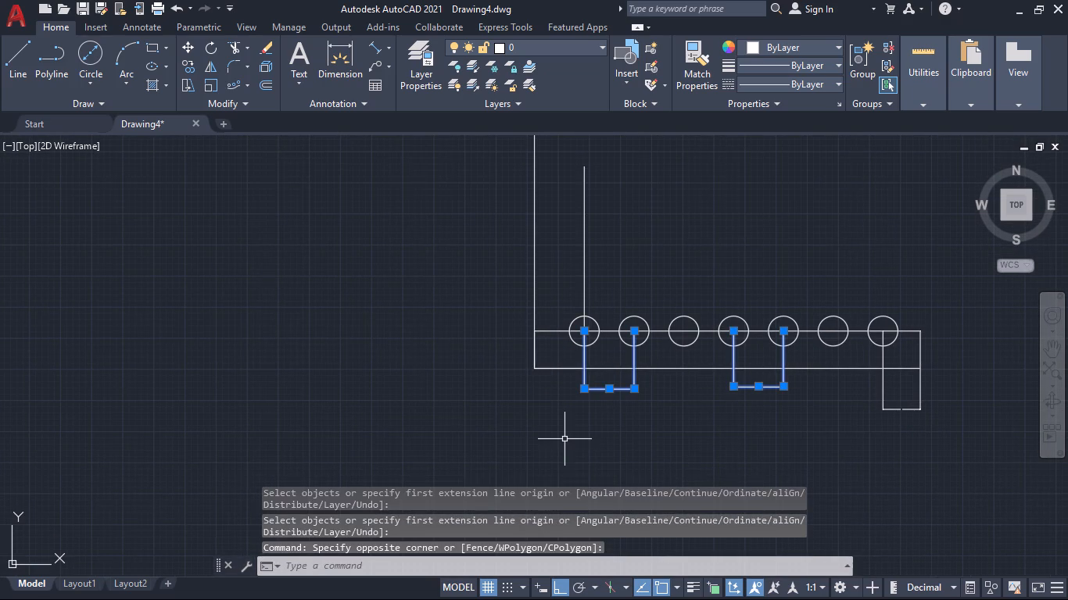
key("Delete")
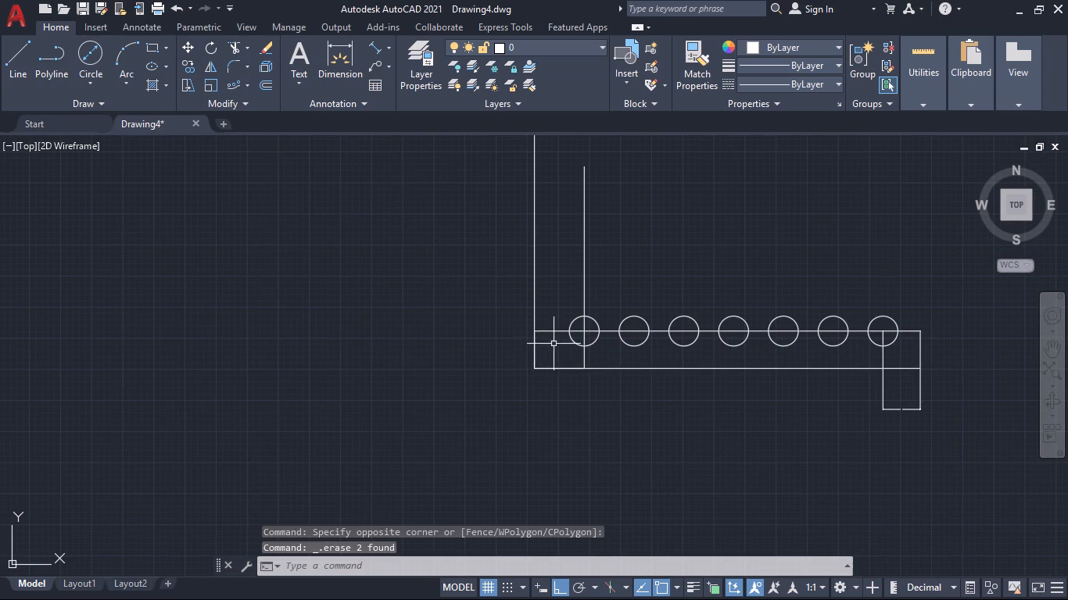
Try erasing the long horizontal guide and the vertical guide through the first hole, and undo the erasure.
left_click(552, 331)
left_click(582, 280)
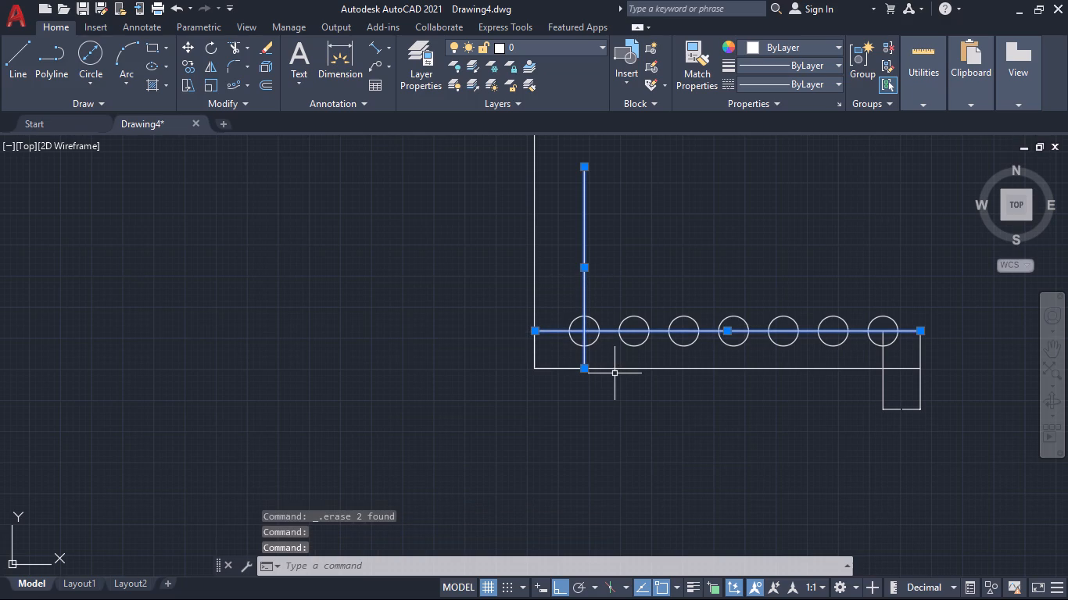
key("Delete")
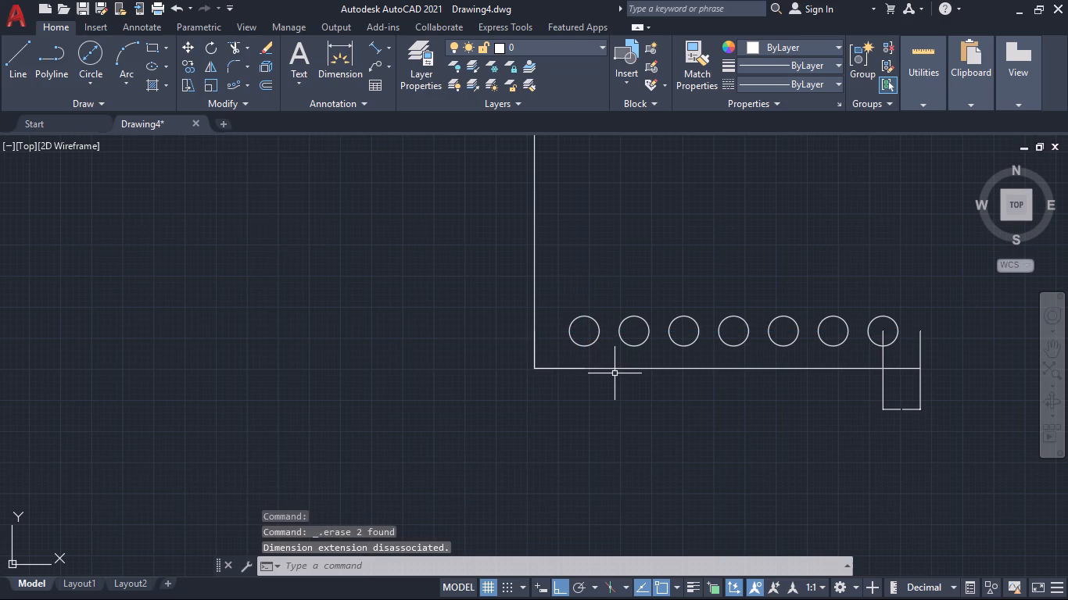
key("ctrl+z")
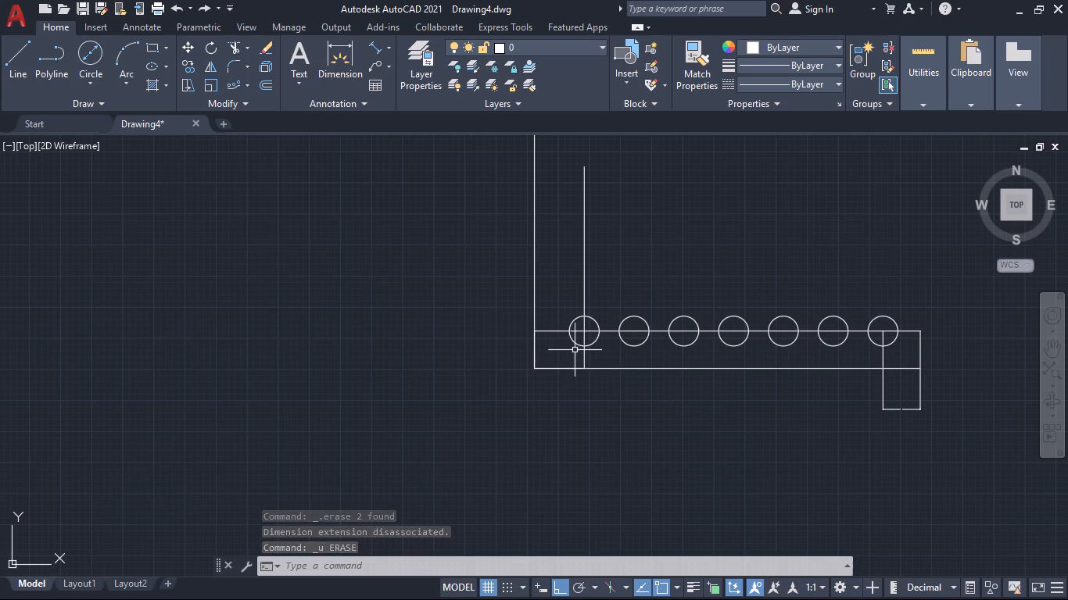
Draw guide lines from the first hole's centre: 45 mm up, 40 mm right and a short stub down.
left_click(15, 49)
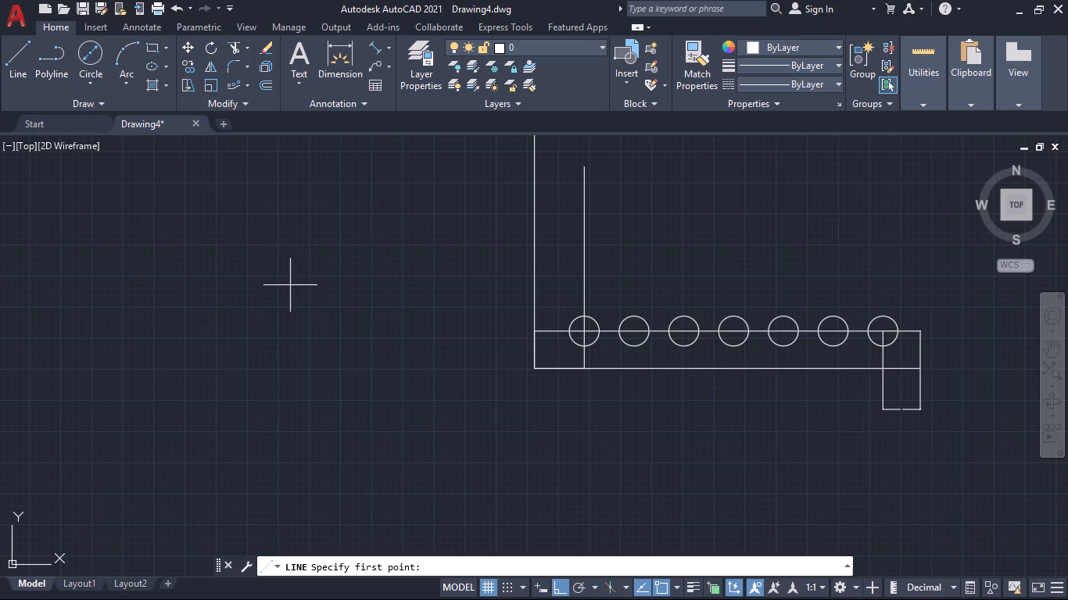
middle_click_drag(407, 304, 269, 486)
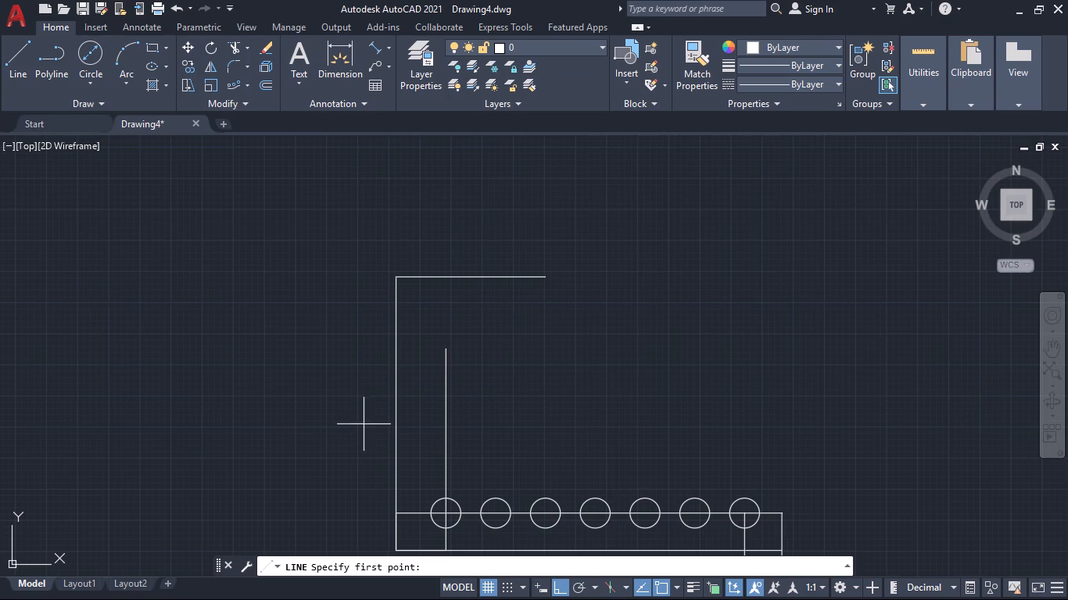
middle_click_drag(293, 430, 285, 337)
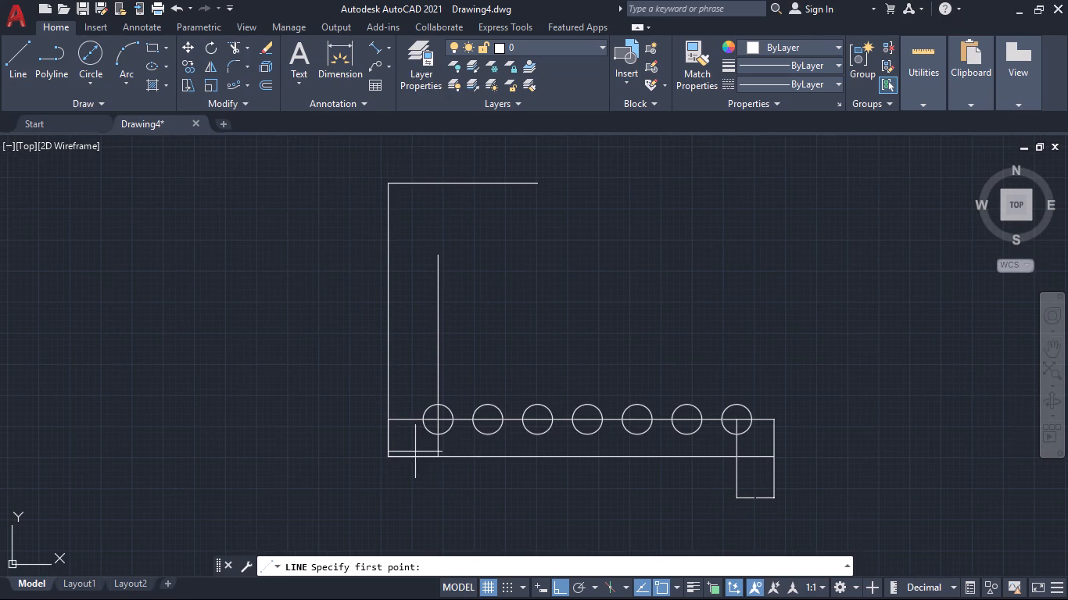
left_click(439, 416)
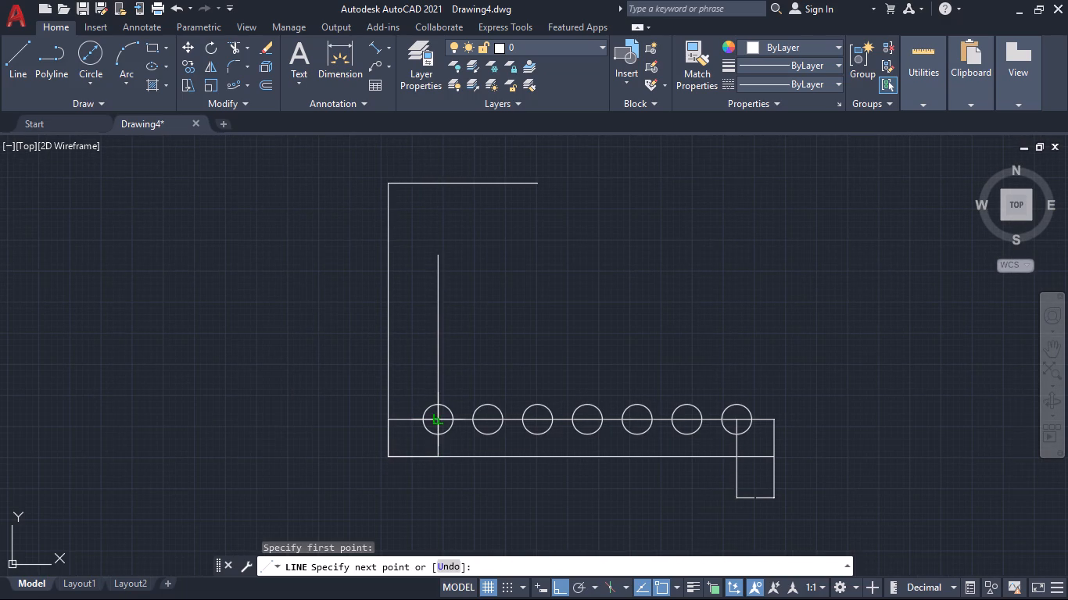
type("45")
key("Return")
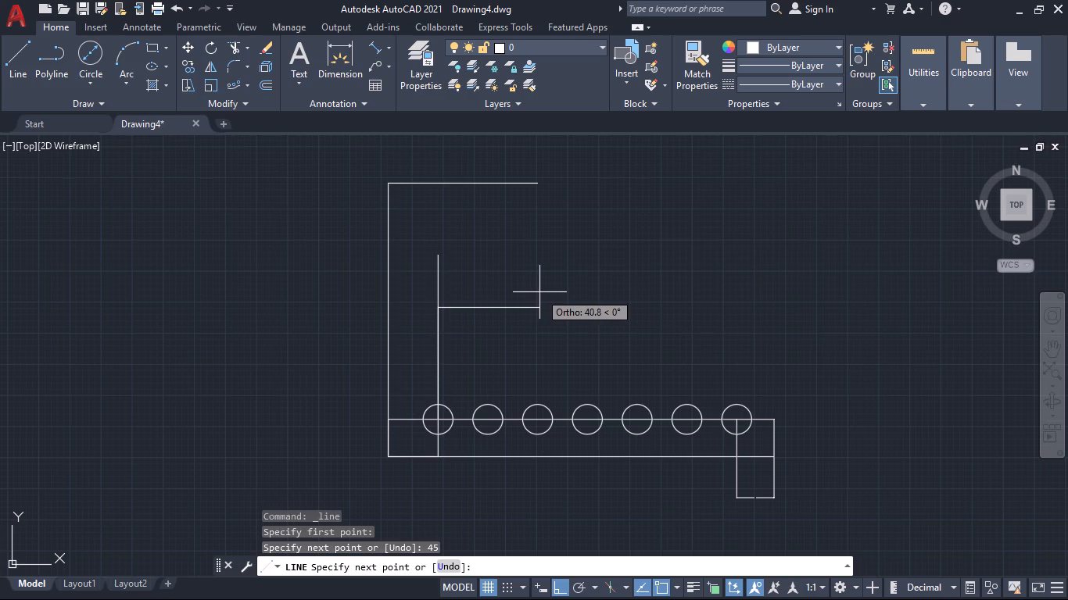
type("40")
key("Return")
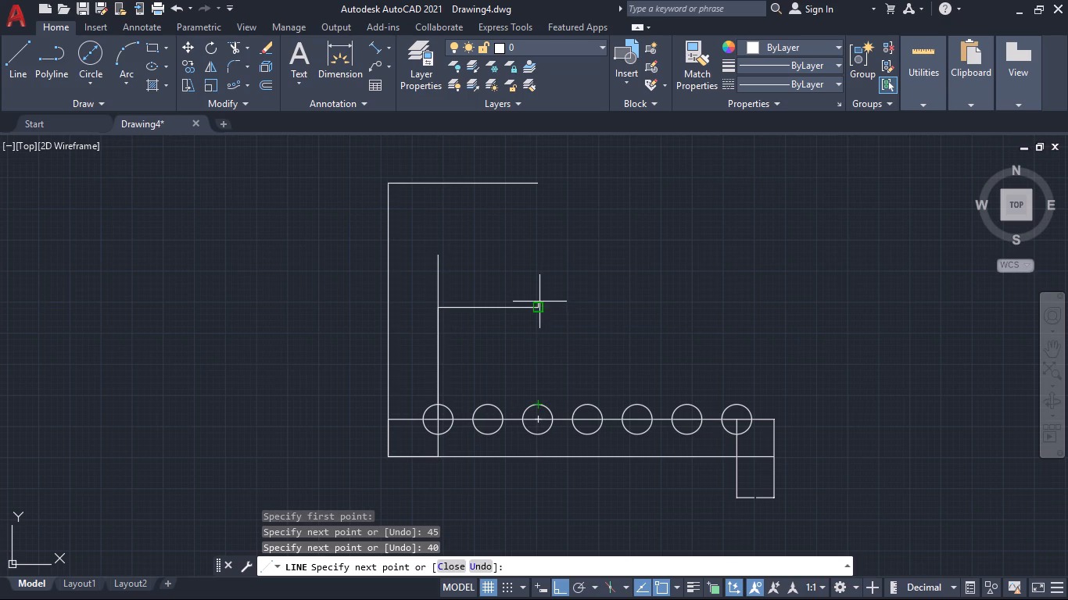
left_click(537, 319)
key("space")
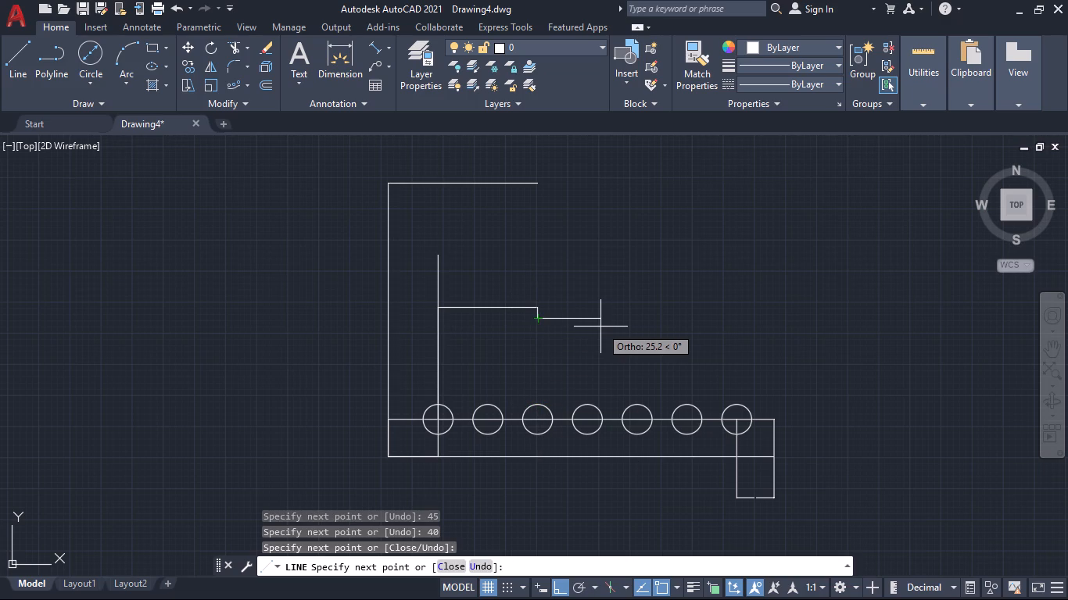
key("space")
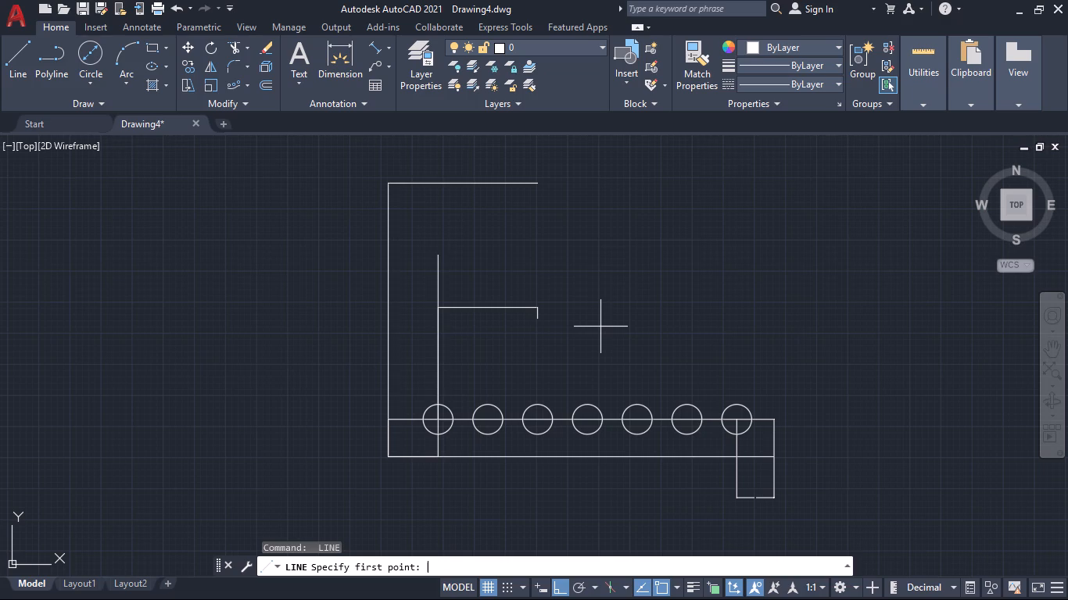
Draw a 20 mm diameter circle centred on the right end of the 40 mm horizontal guide line.
left_click(88, 65)
left_click(539, 305)
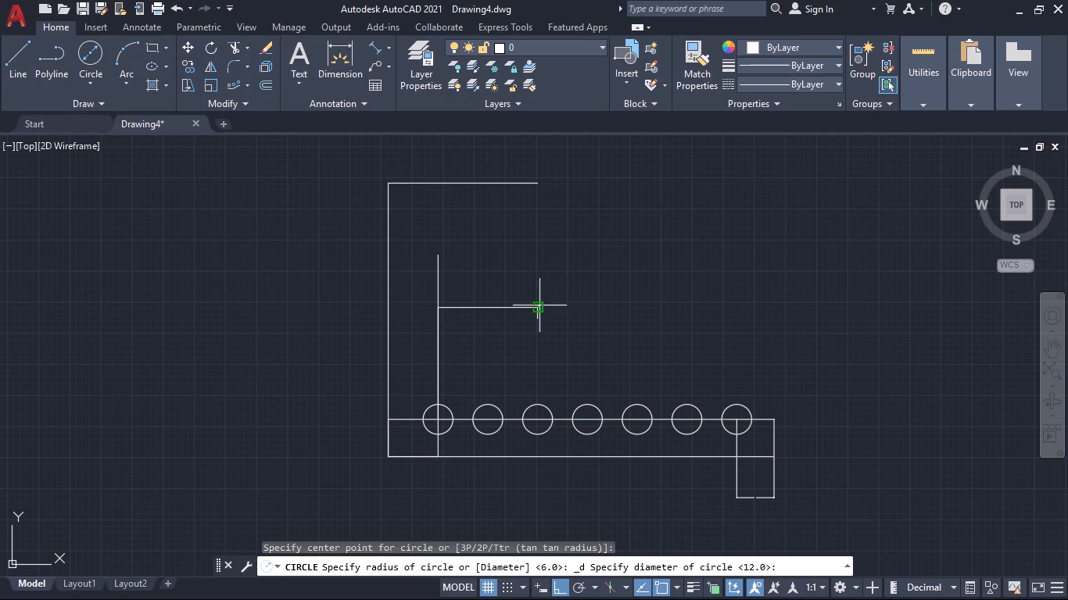
type("20")
key("Return")
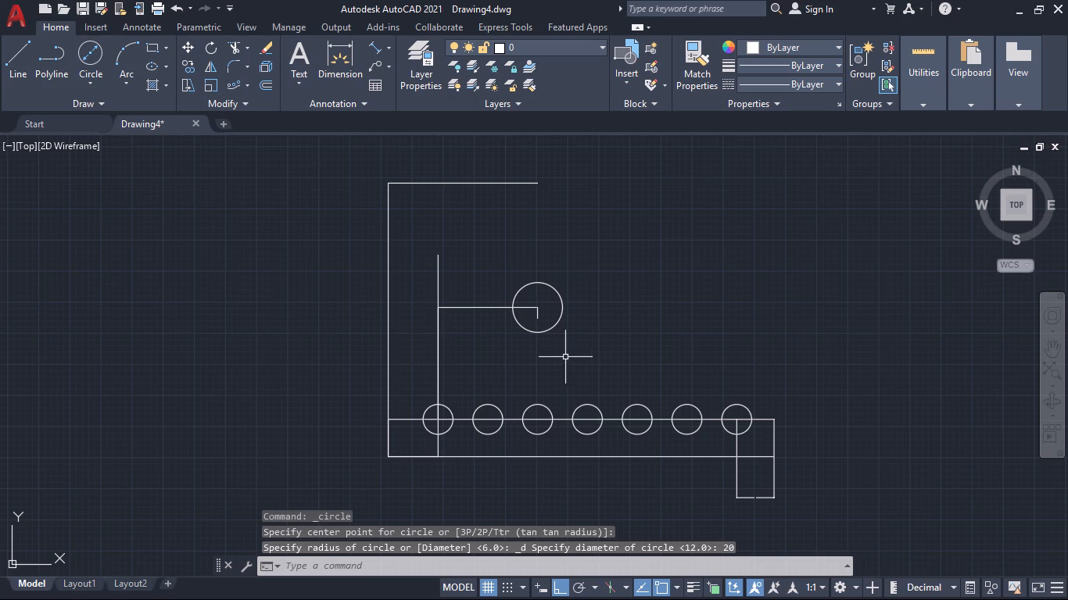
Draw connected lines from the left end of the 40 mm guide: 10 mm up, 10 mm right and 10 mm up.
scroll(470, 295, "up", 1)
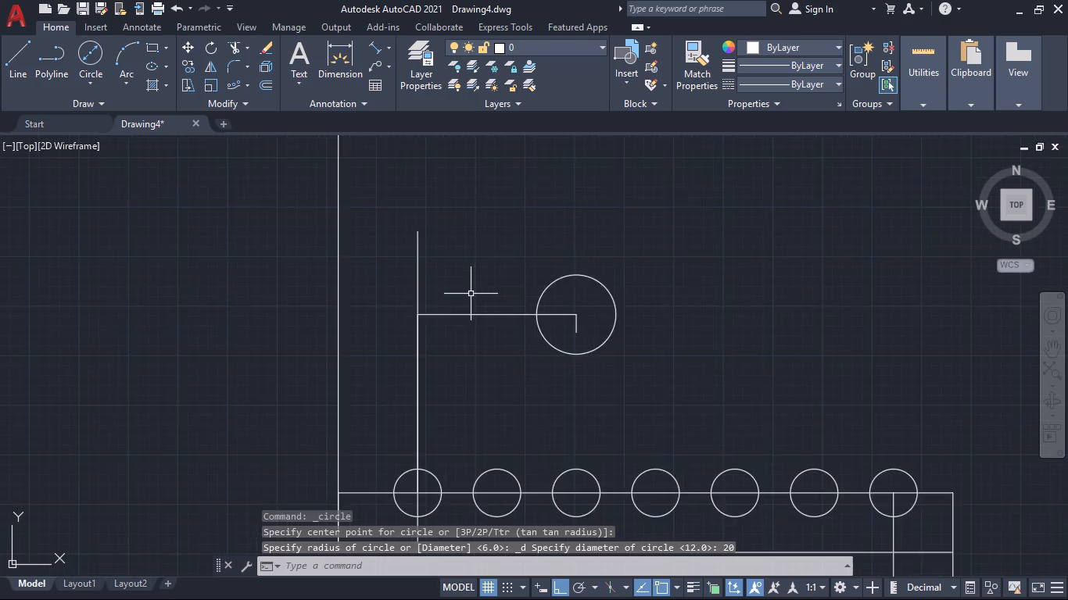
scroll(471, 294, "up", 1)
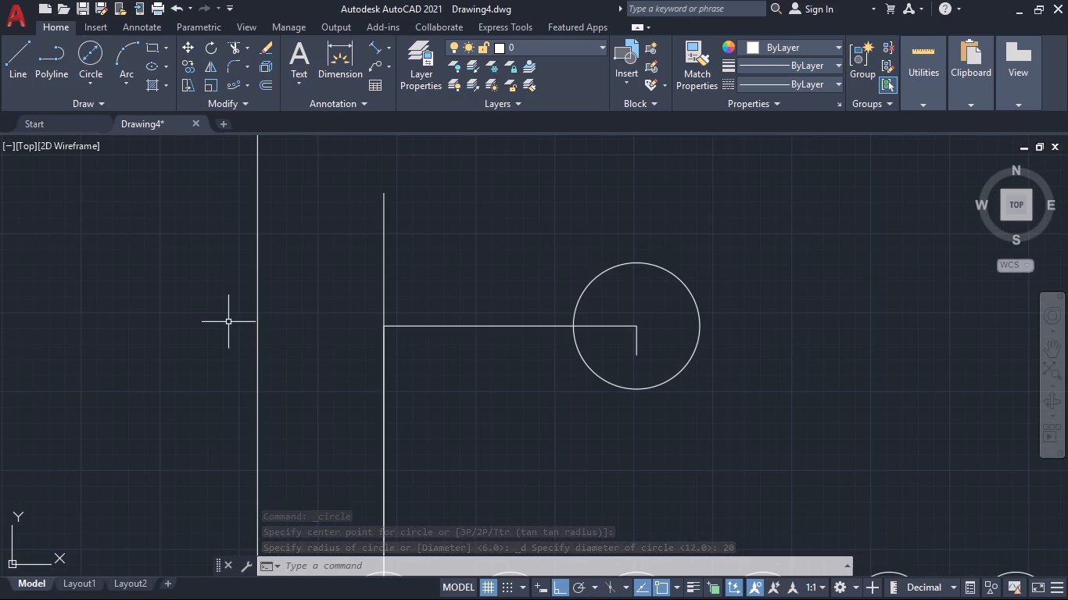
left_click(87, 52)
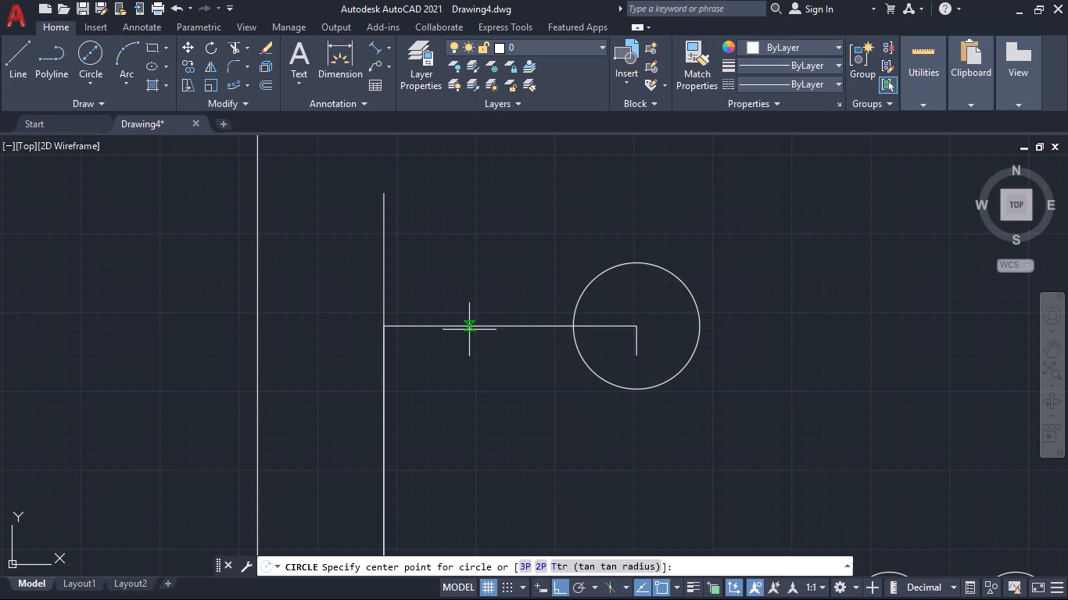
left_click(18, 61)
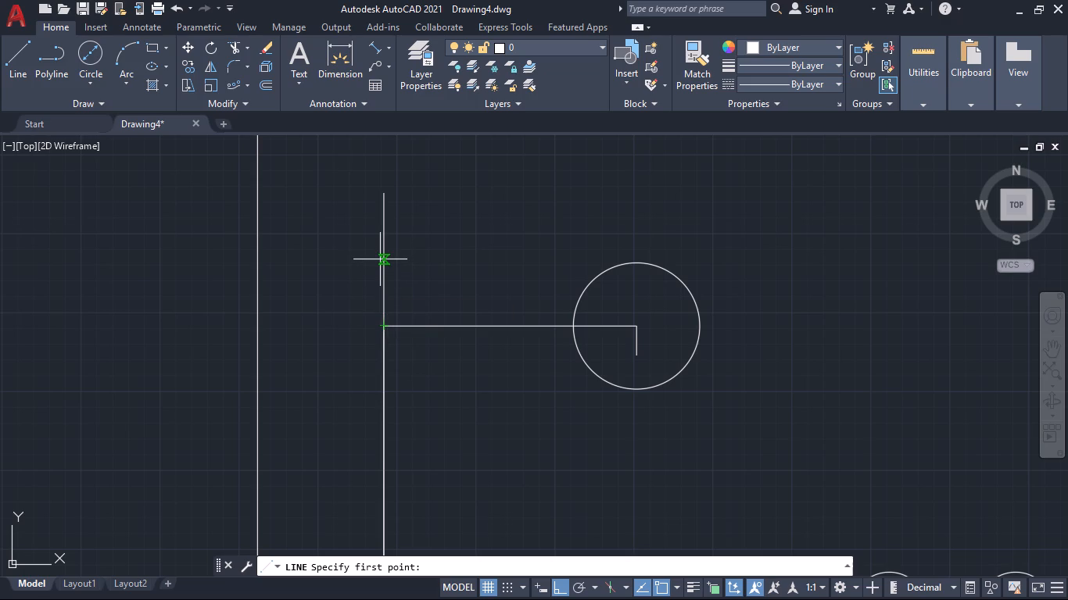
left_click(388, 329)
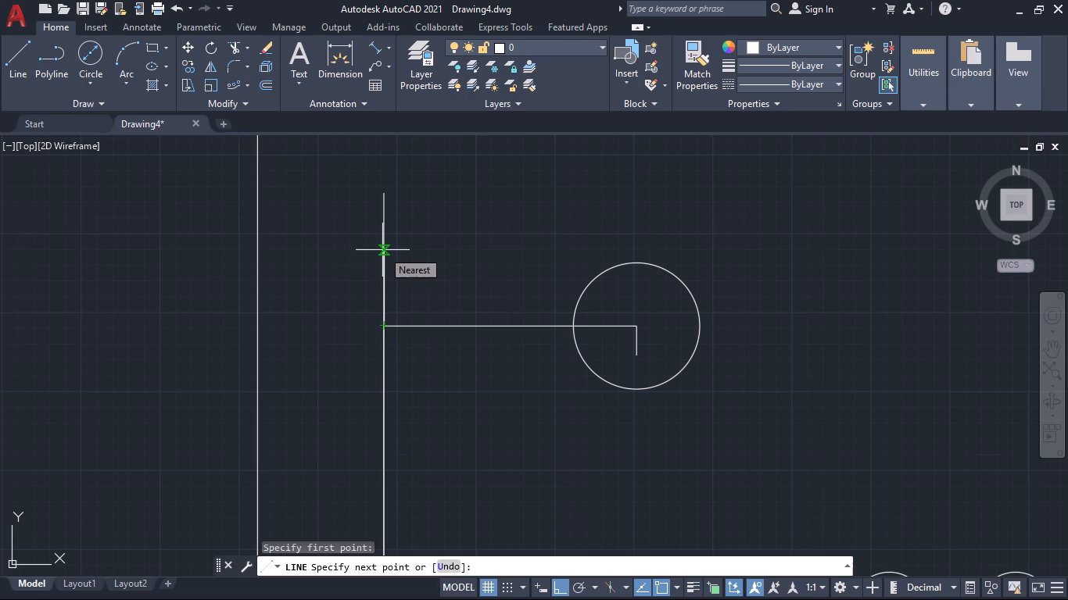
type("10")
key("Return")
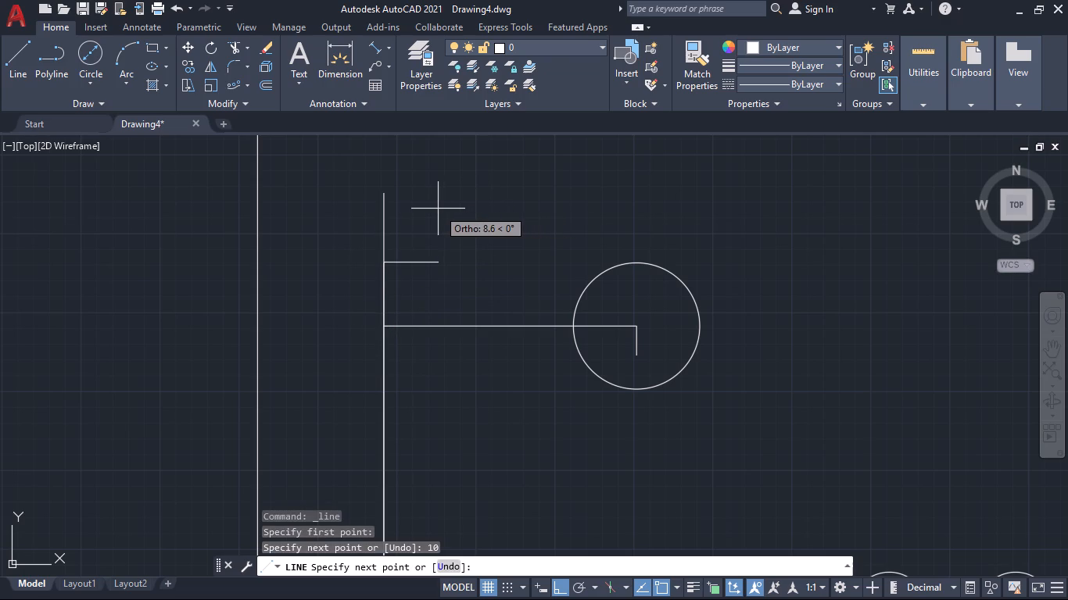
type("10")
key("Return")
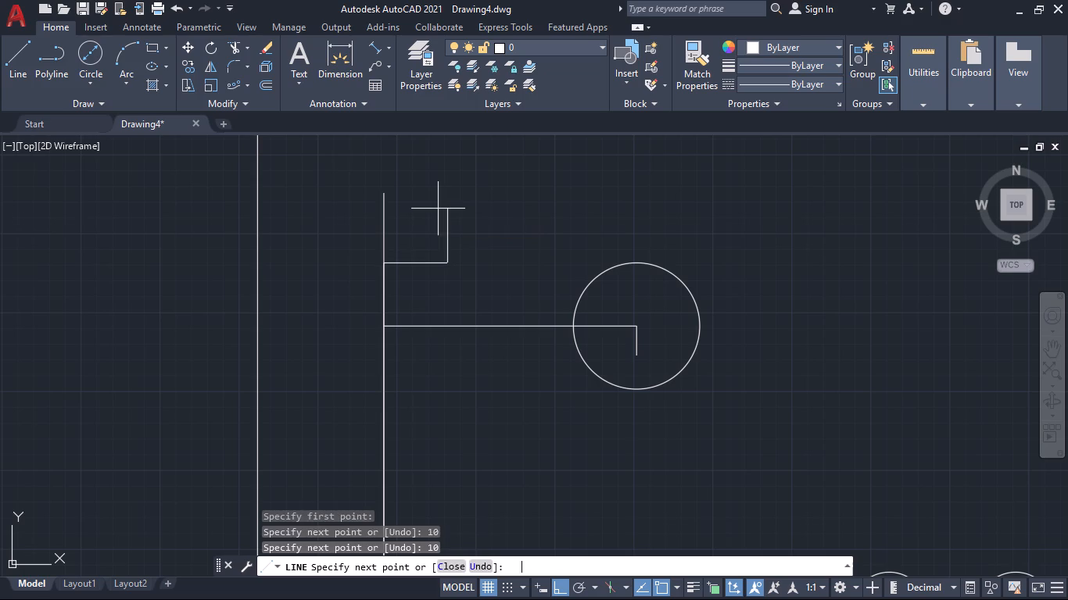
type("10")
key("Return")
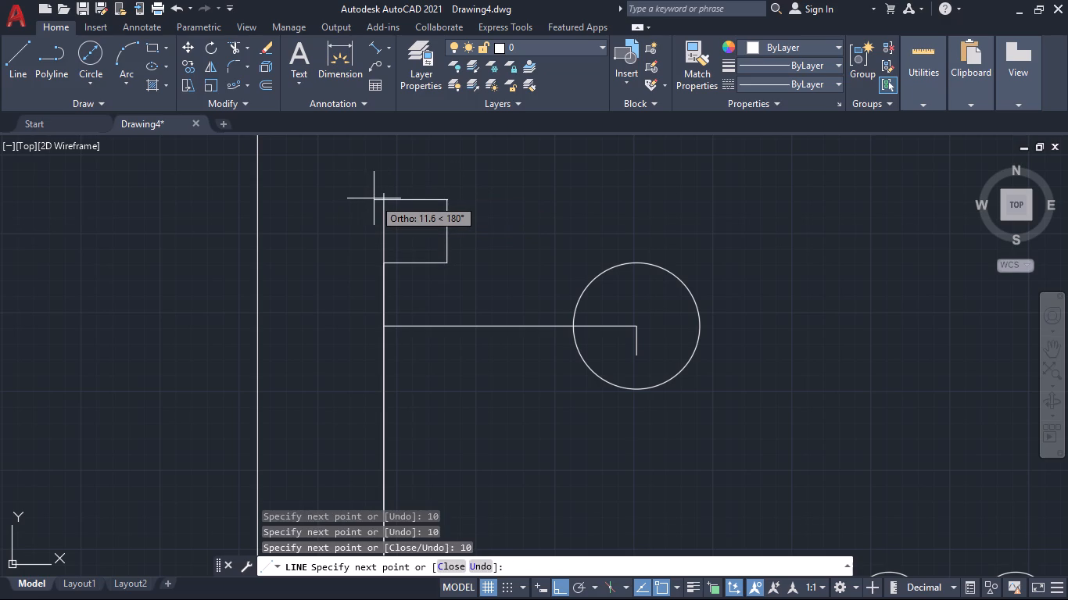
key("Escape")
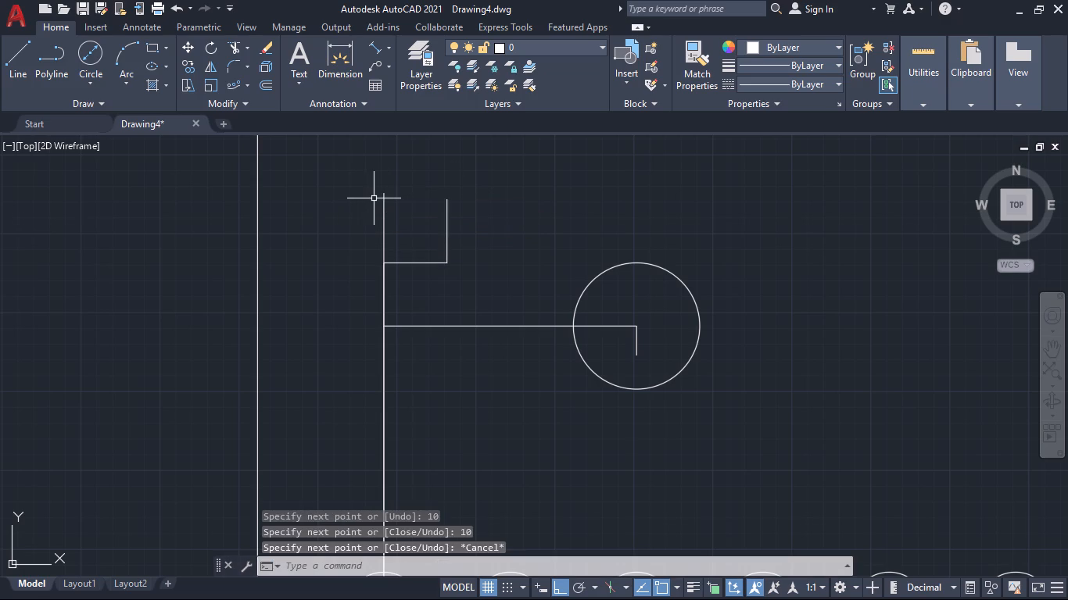
Erase the guide lines around the 20 mm circle, including the vertical guide through the first hole and the short stub inside the circle.
scroll(376, 202, "down", 1)
middle_click_drag(362, 260, 360, 280)
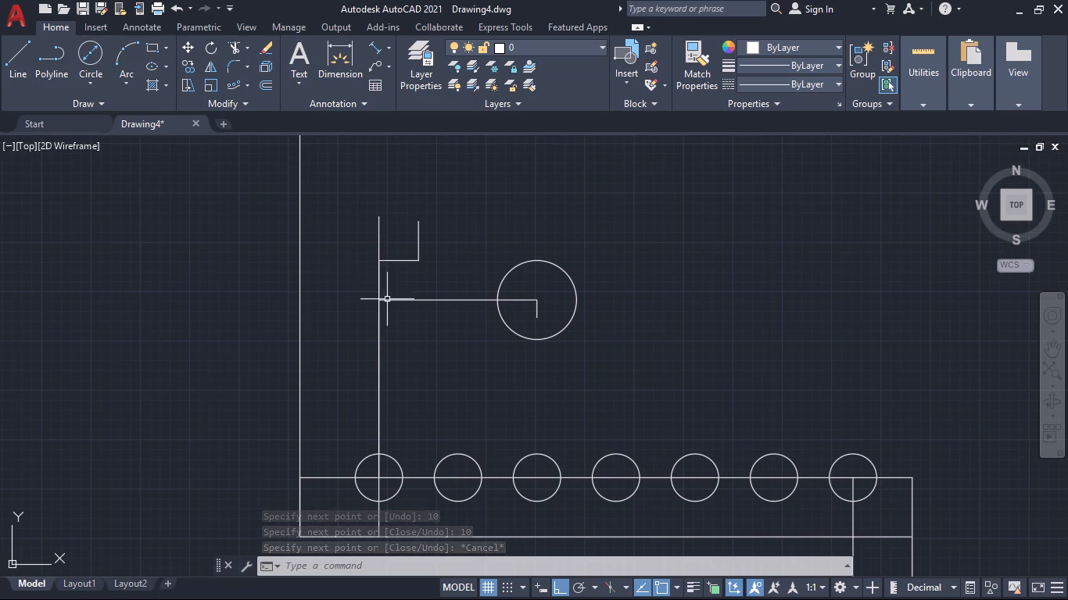
left_click(432, 342)
left_click(353, 205)
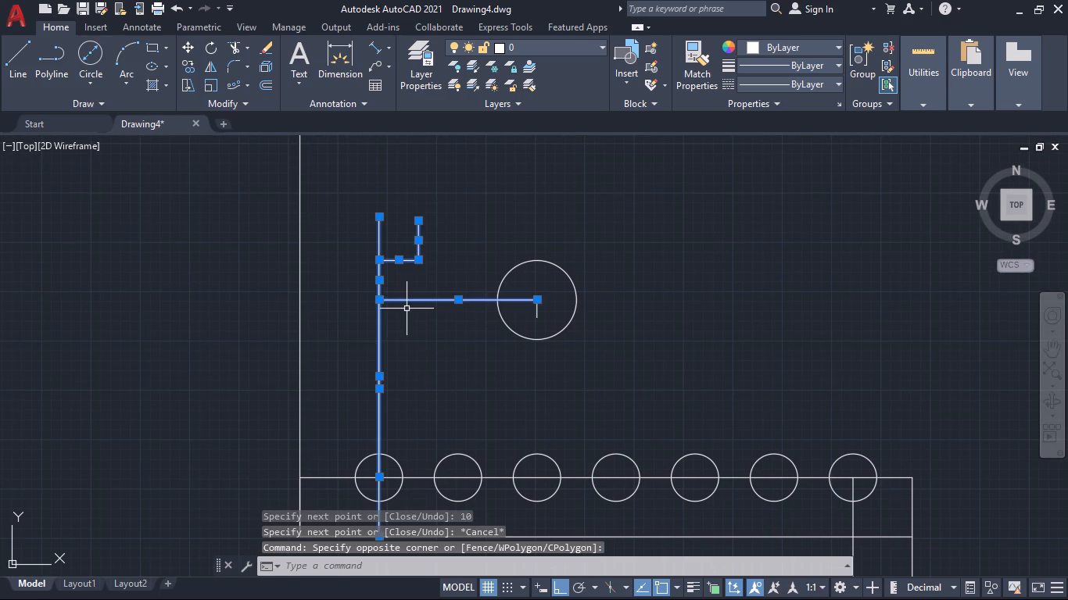
key("Delete")
left_click(539, 309)
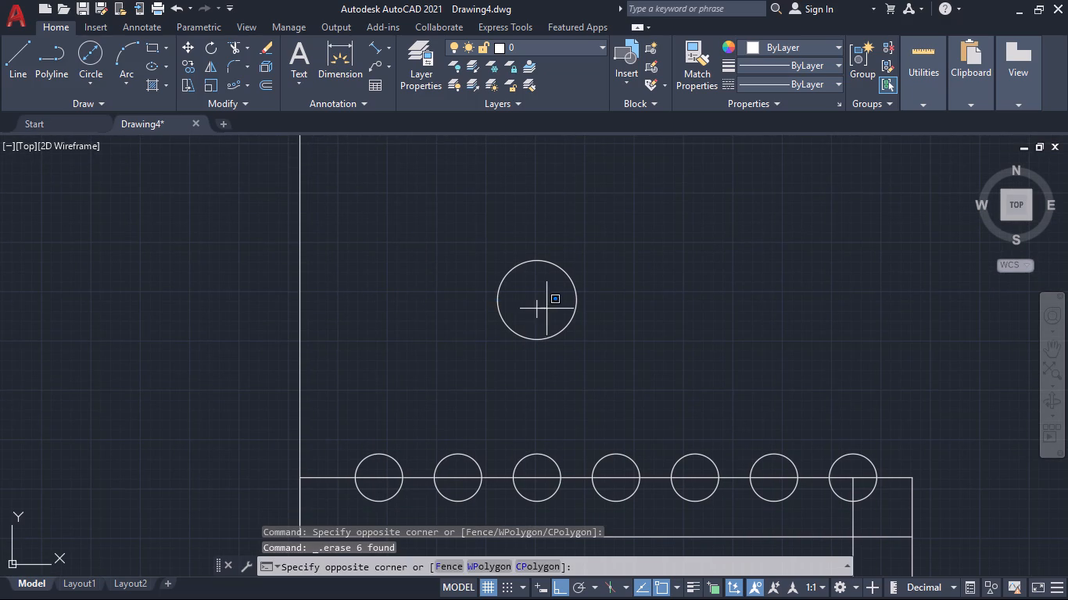
left_click(520, 311)
key("Delete")
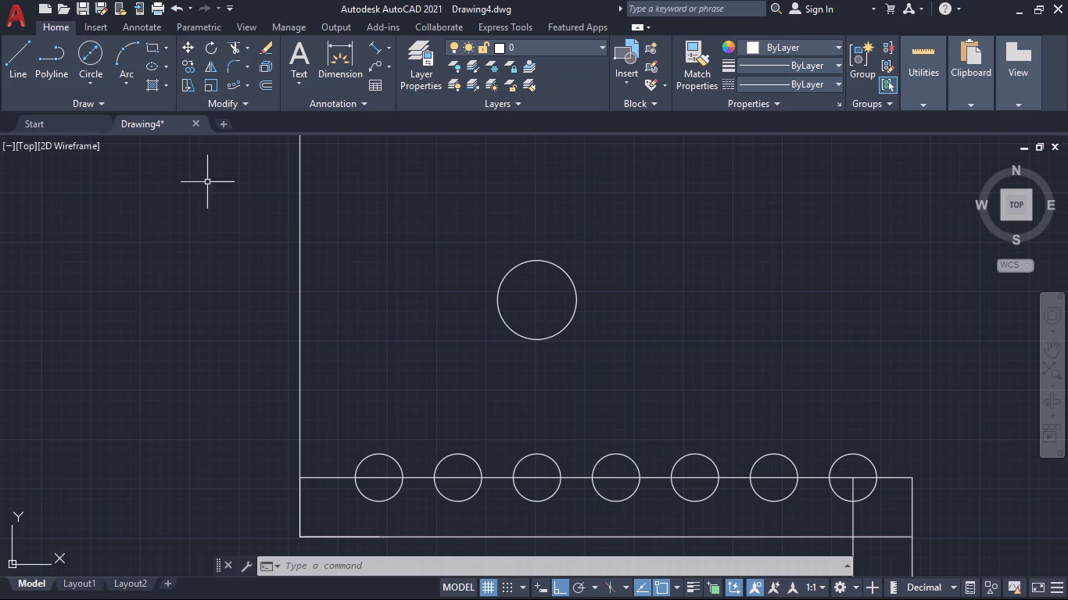
Draw guide lines from the bracket's lower-left corner: 60 mm up, and horizontally right through the 20 mm circle past the bracket's right edge.
left_click(3, 47)
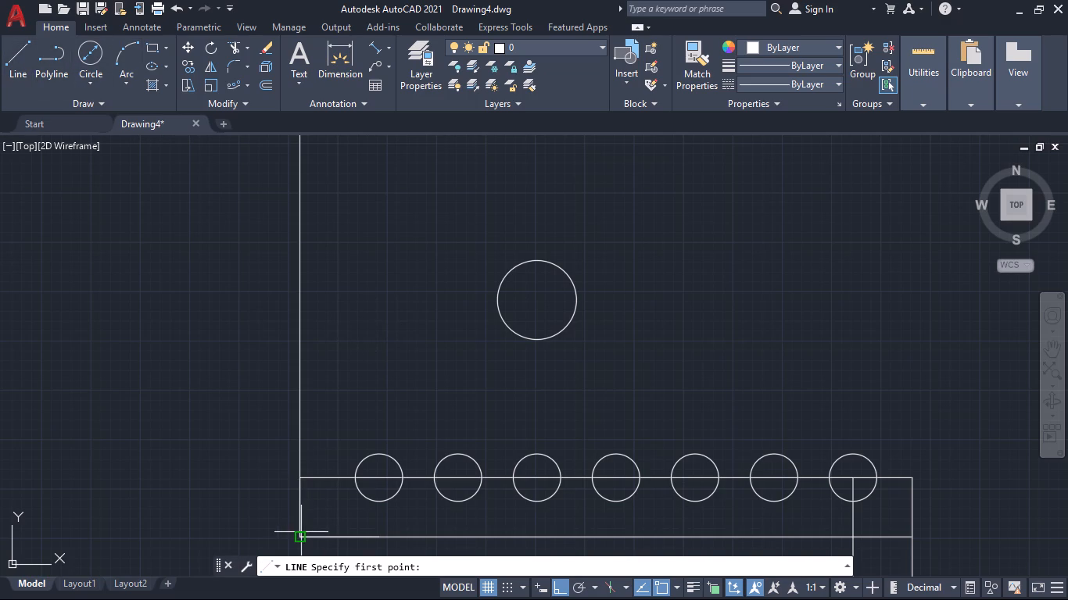
left_click(299, 533)
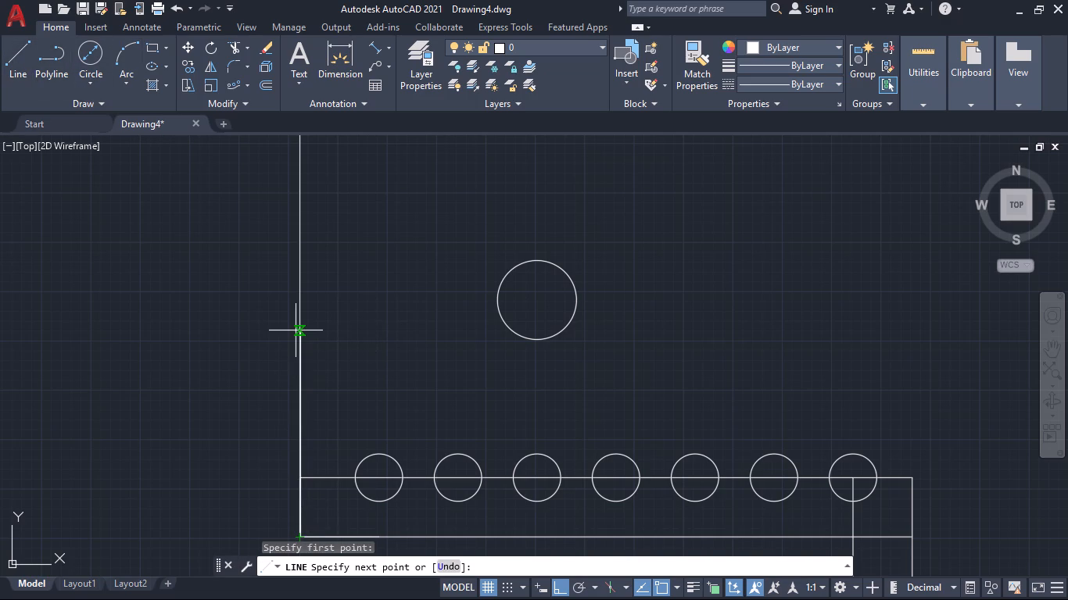
type("60")
key("Return")
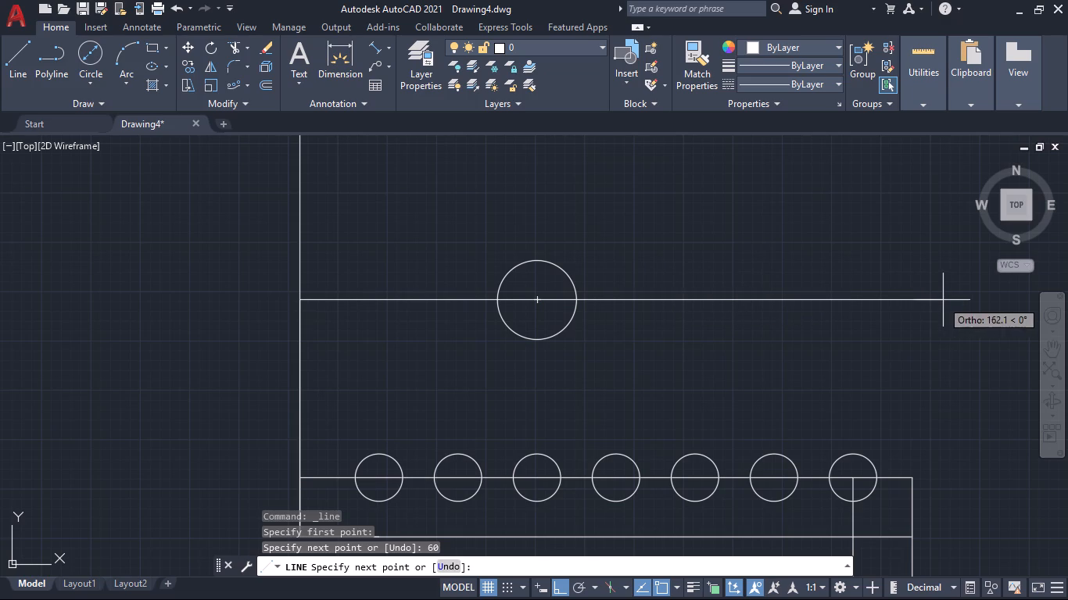
left_click(981, 300)
key("space")
Draw a vertical guide line from the base line up through the first hole's centre, ending above the new horizontal guide.
key("space")
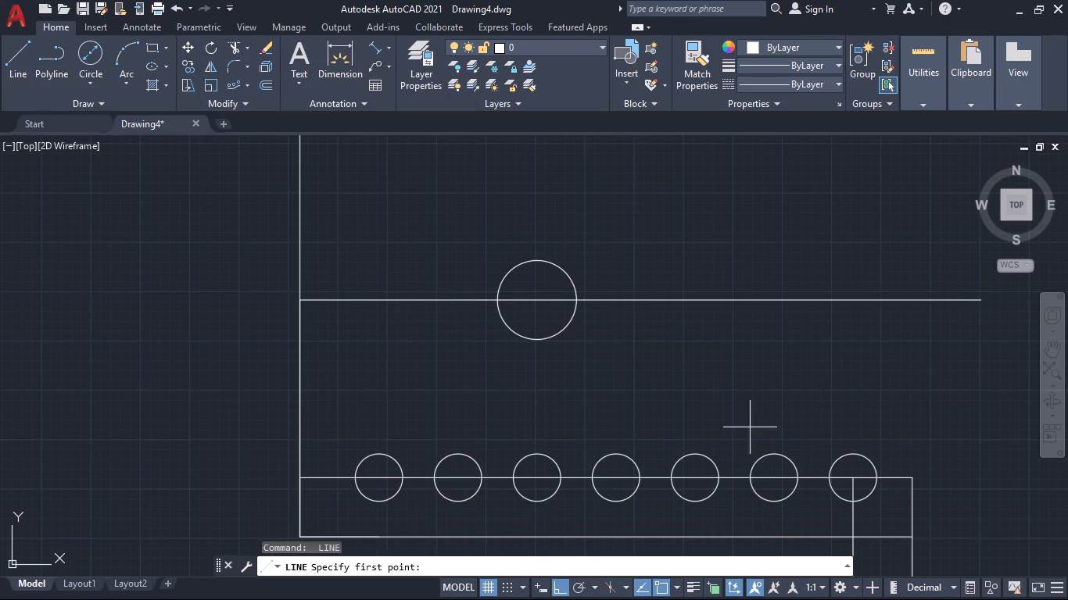
left_click(381, 537)
left_click(383, 220)
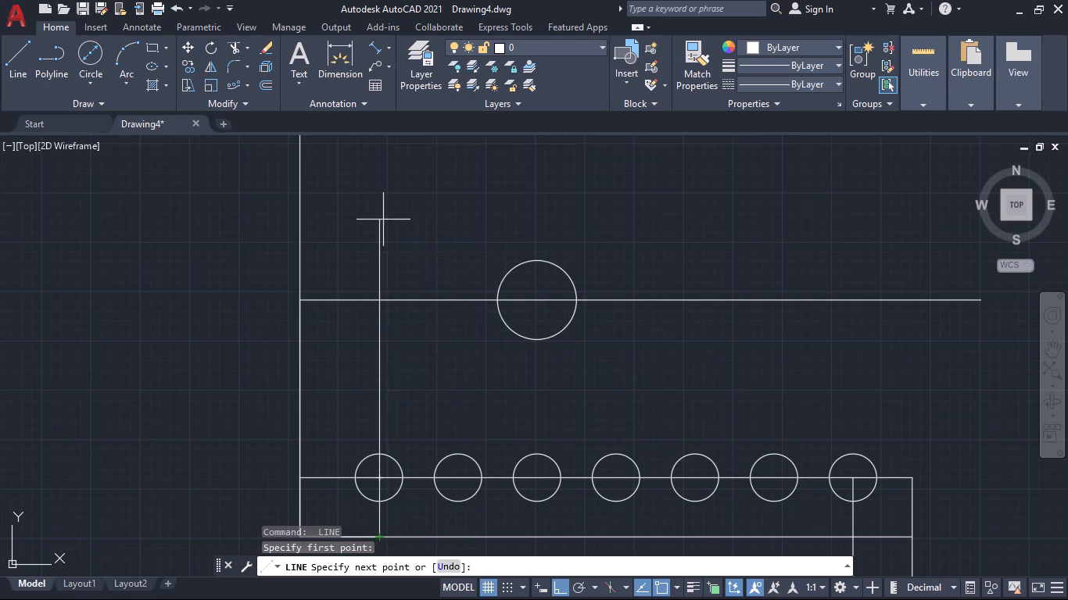
key("space")
Draw a slot outline from the guides' intersection: 15 mm up, 40 mm right, 30 mm down, and back left to the vertical guide.
key("space")
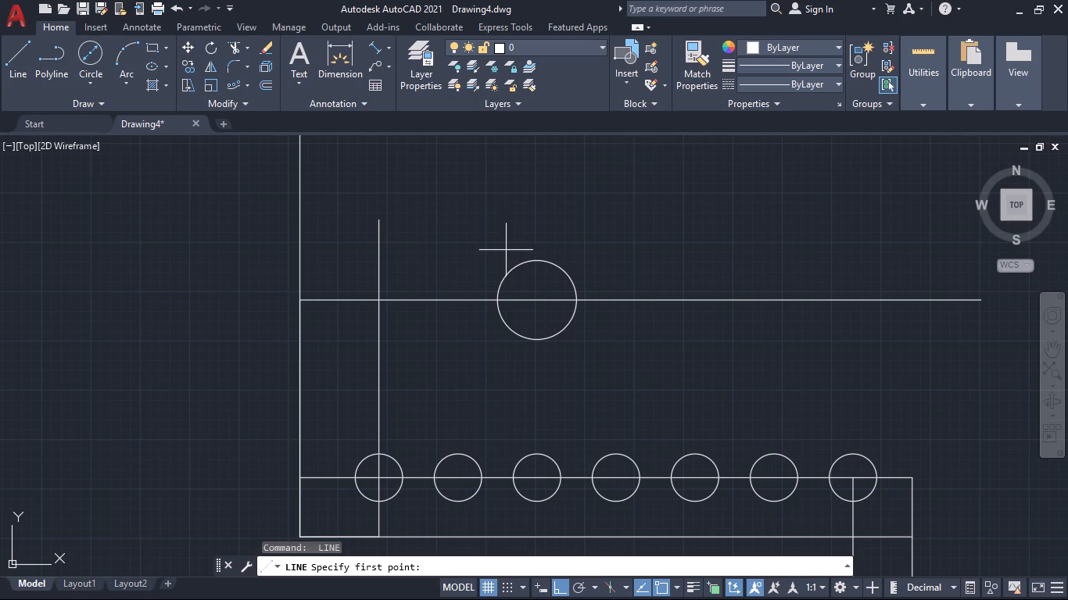
scroll(410, 280, "up", 1)
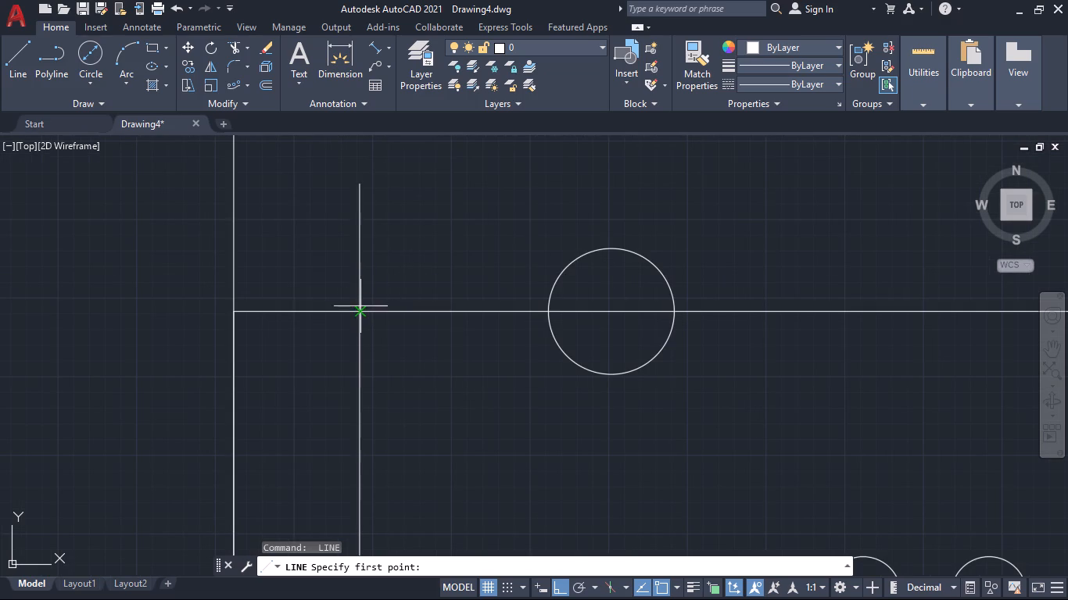
left_click(360, 309)
type("15")
key("Return")
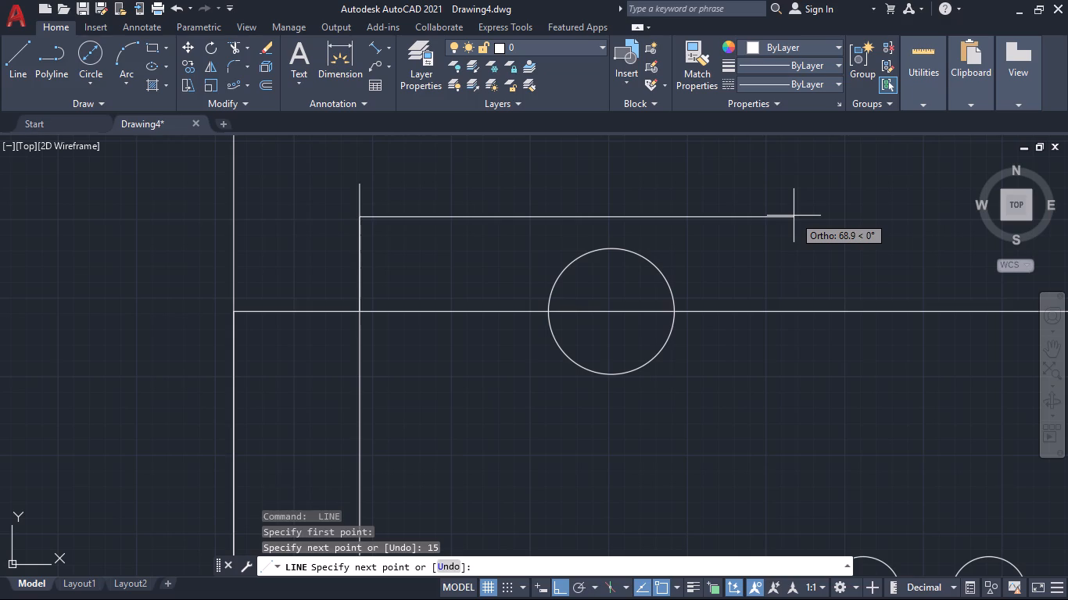
type("40")
key("Return")
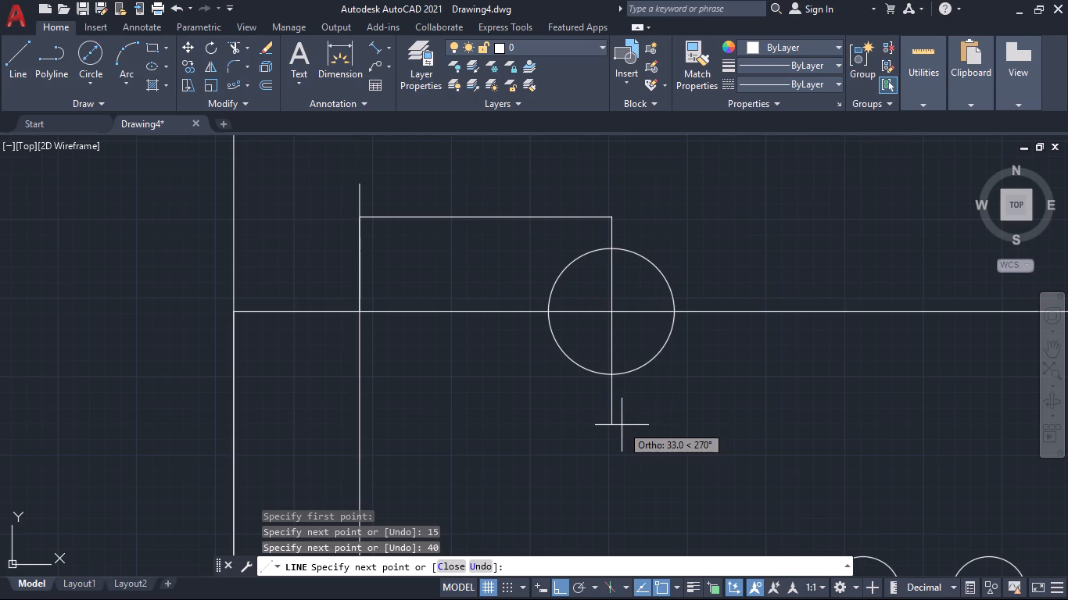
type("30")
key("Return")
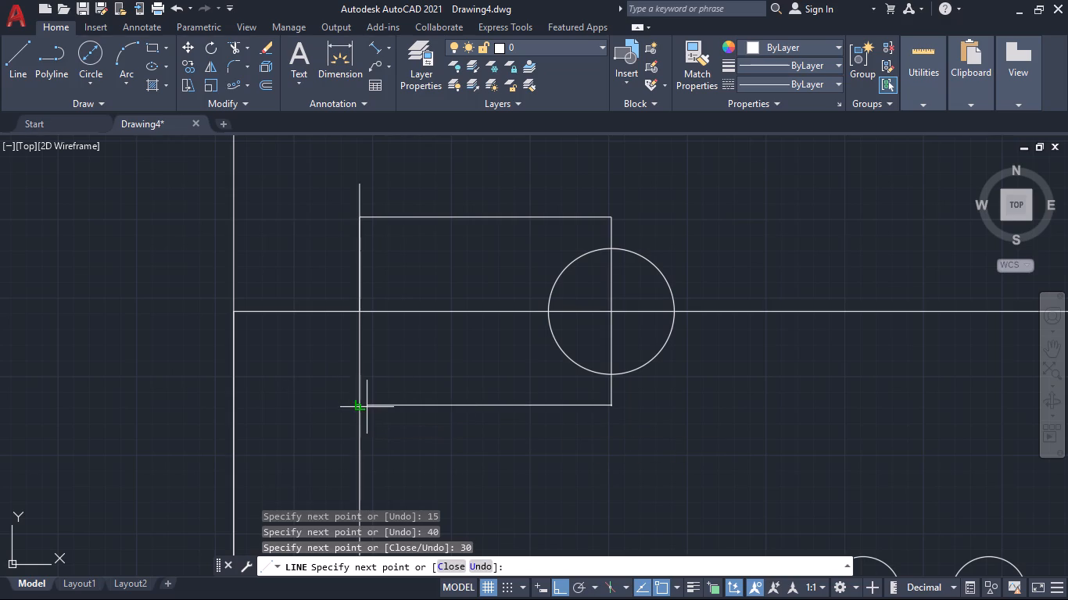
left_click(357, 407)
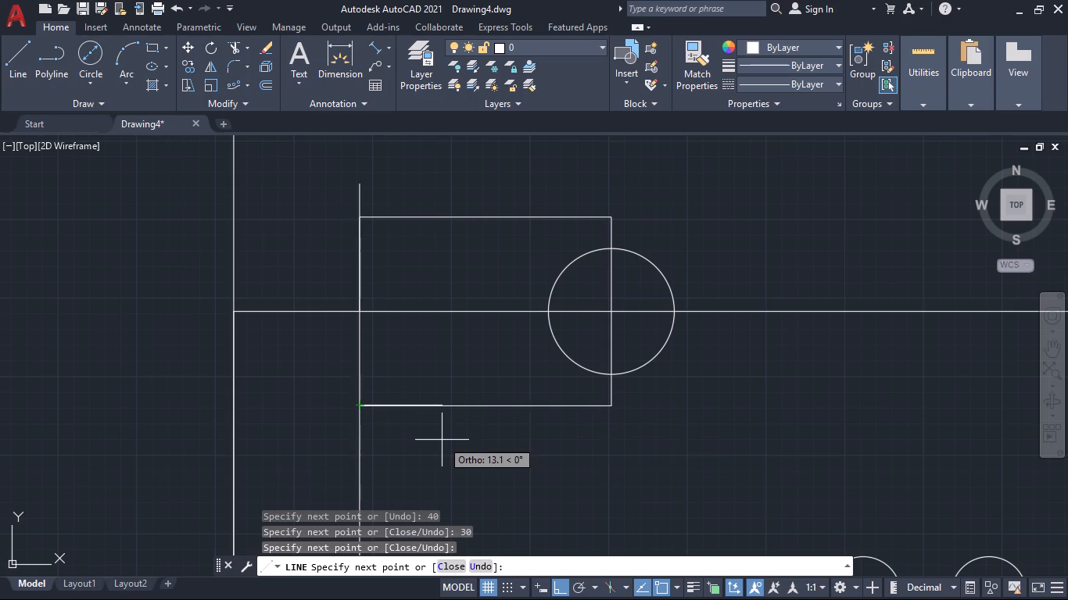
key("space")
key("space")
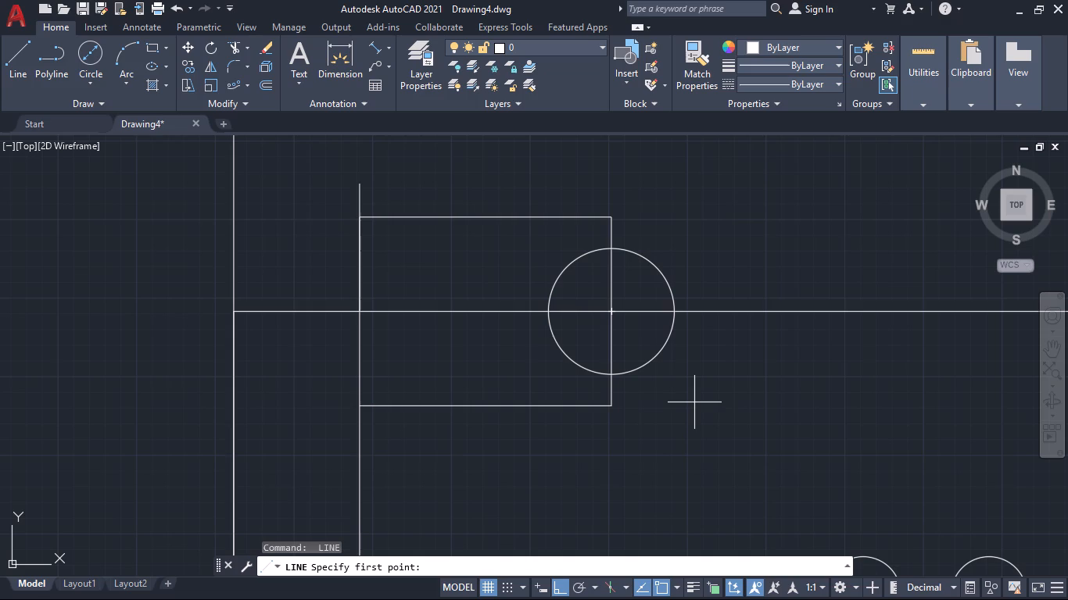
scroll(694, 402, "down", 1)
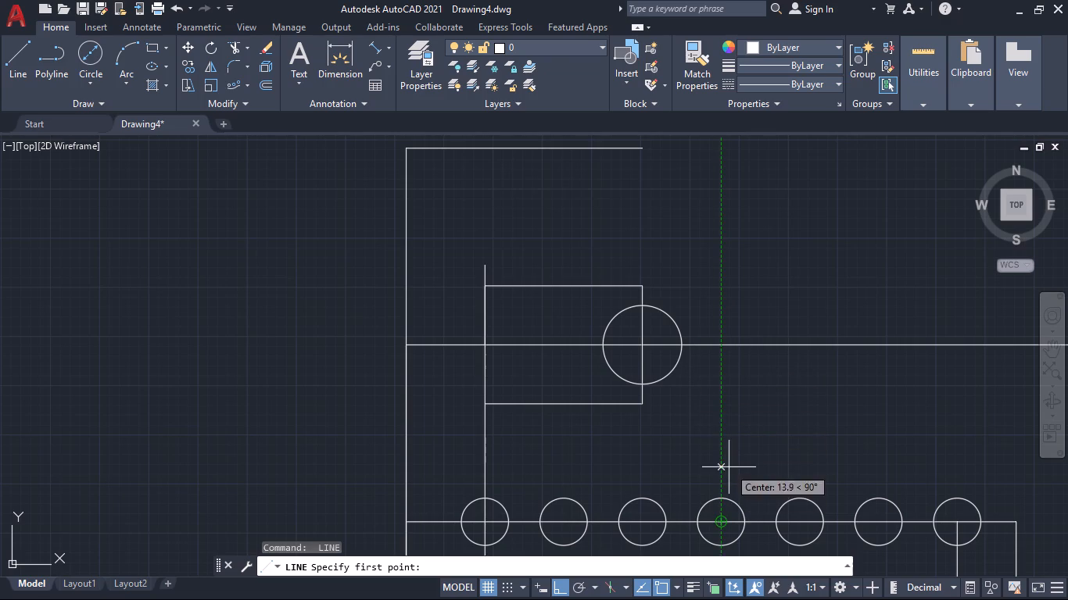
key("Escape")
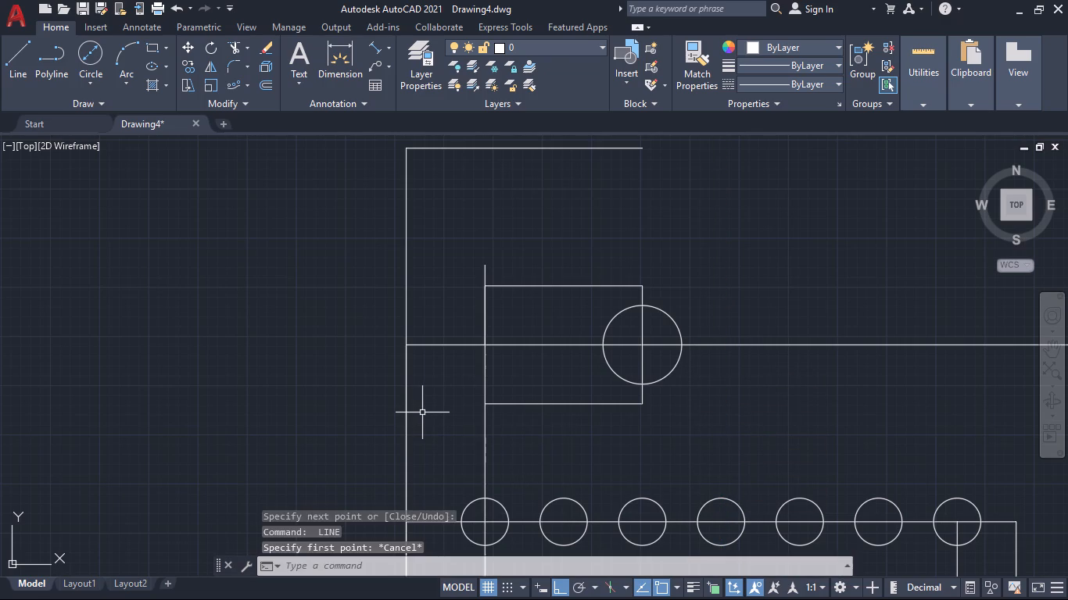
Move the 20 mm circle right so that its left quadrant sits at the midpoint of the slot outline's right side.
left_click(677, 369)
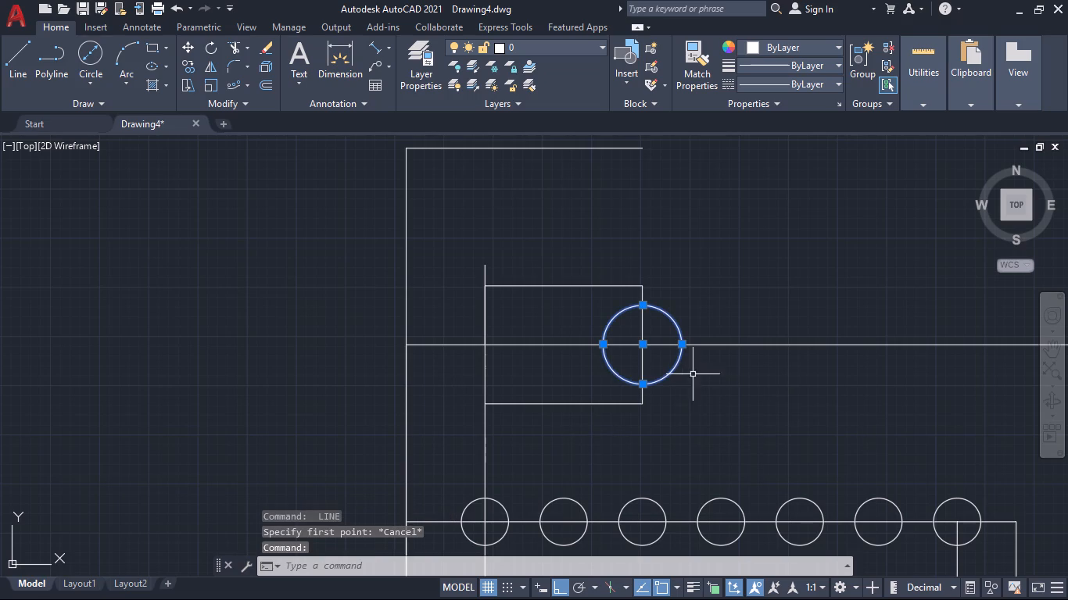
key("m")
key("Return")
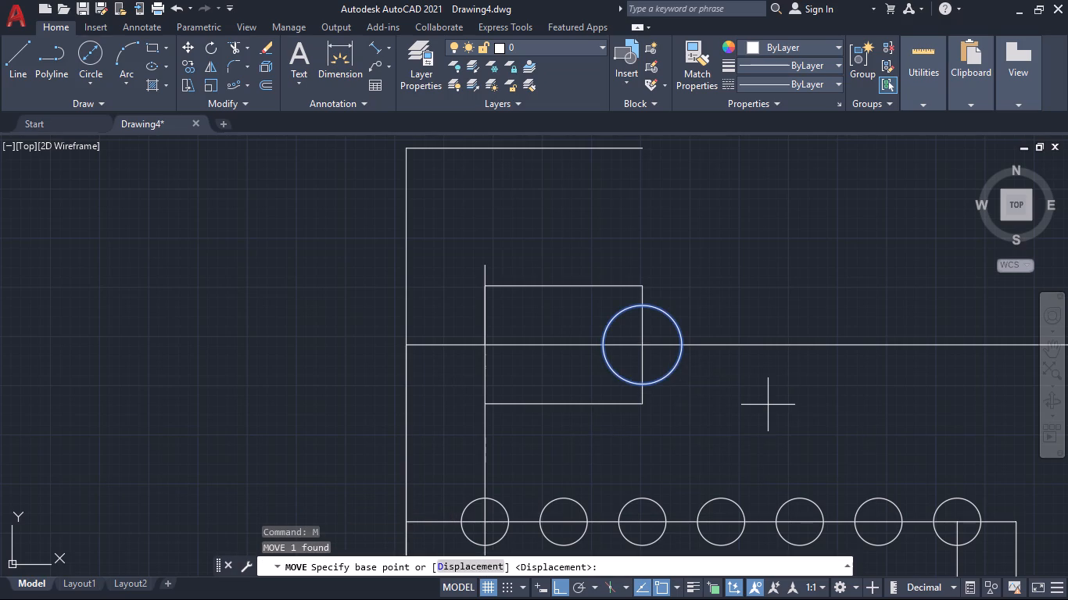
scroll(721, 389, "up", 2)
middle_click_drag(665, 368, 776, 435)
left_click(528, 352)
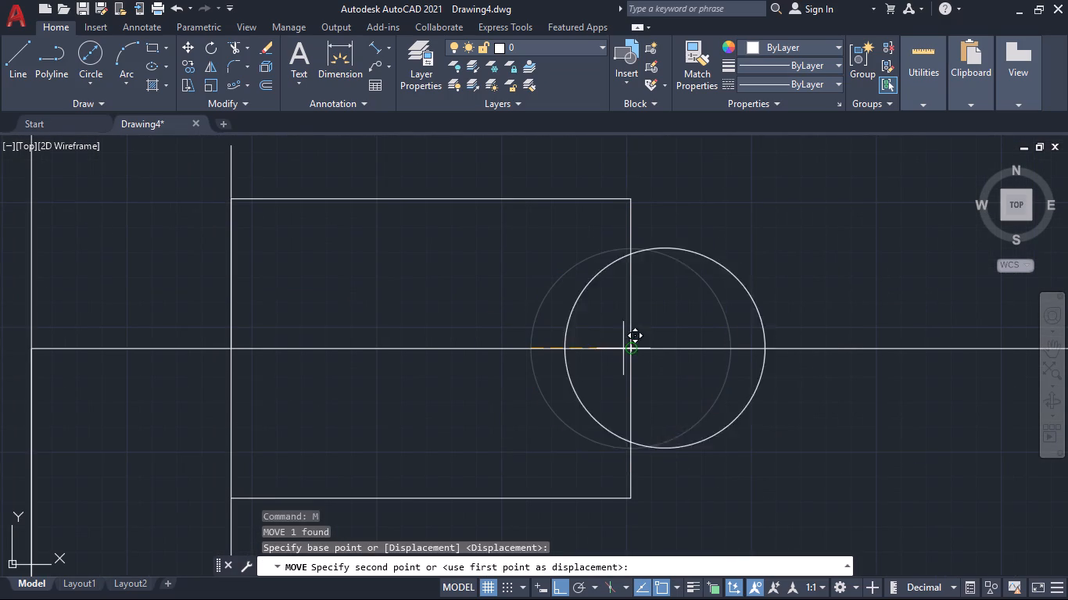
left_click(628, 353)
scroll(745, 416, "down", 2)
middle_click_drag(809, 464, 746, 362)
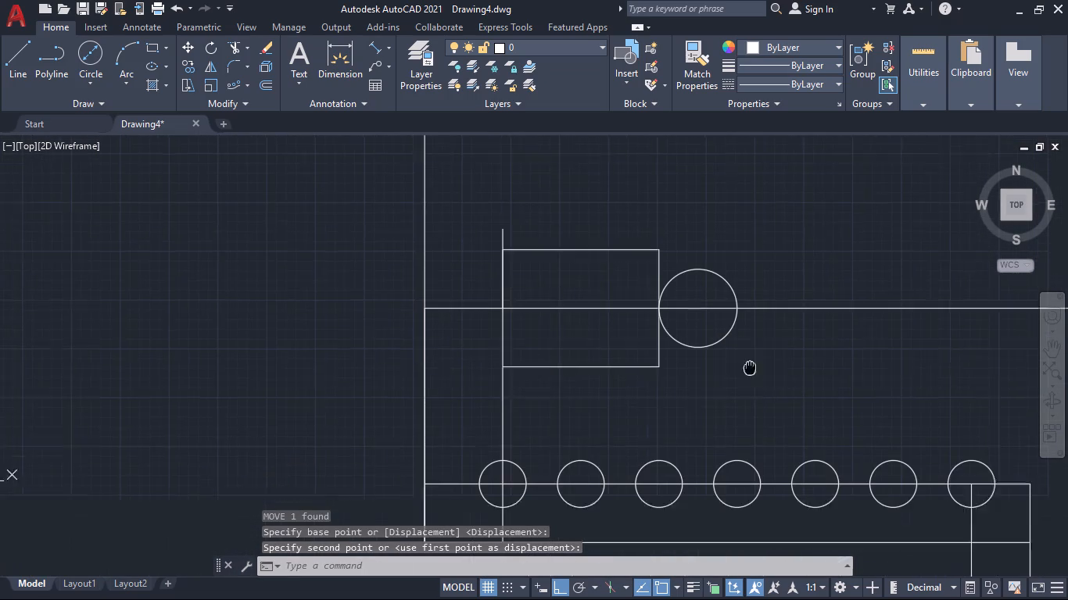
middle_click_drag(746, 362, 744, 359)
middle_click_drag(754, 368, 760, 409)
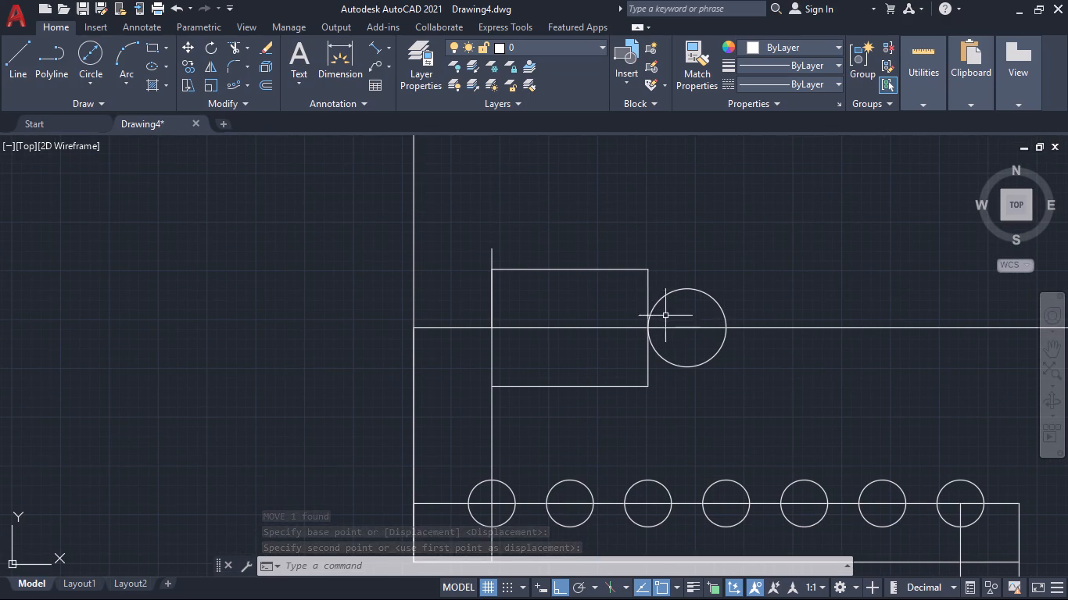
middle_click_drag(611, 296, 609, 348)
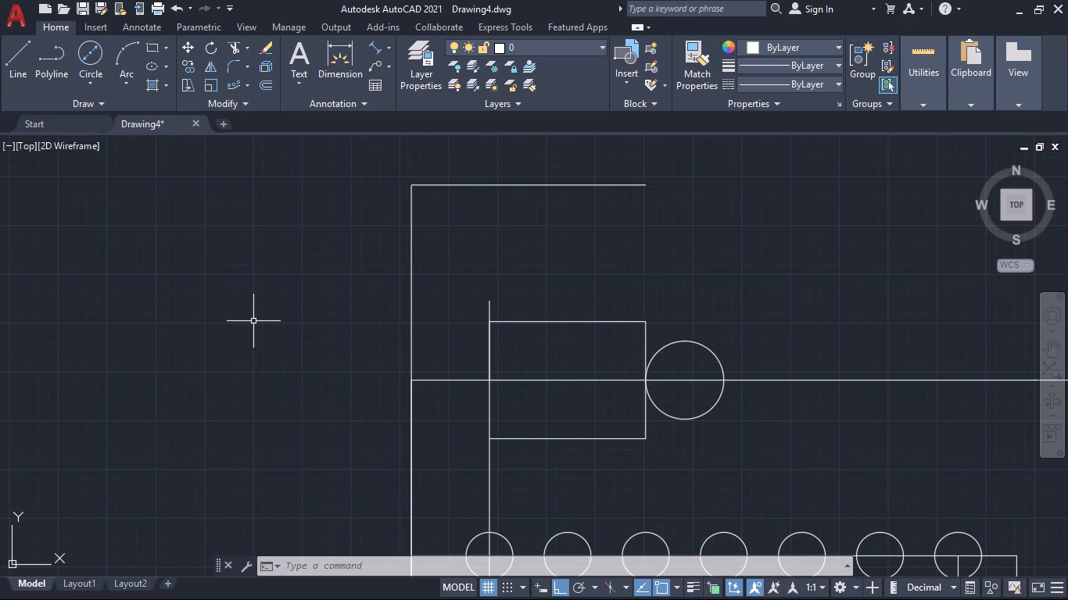
Round the slot outline's right end by filleting its upper and lower horizontal lines, with the fillet radius set to 10.
key("f")
key("Return")
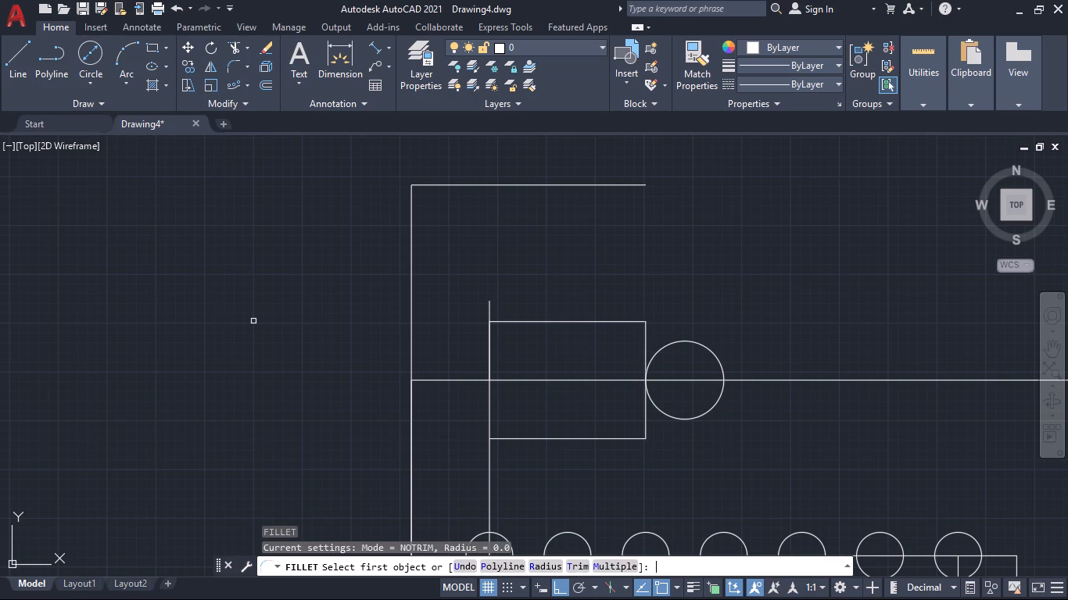
key("r")
key("Return")
type("10")
key("Return")
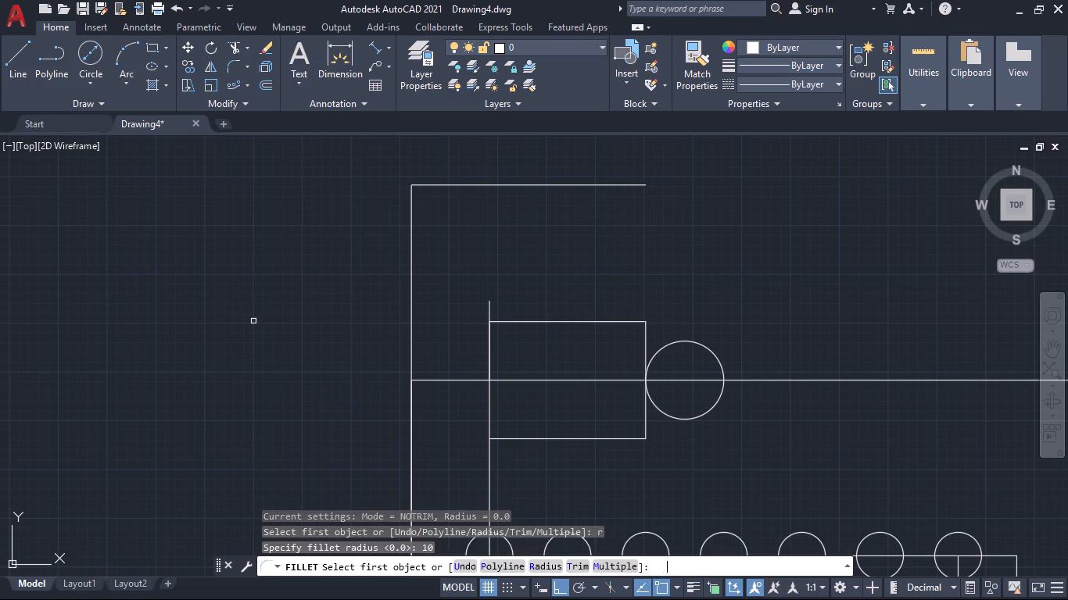
left_click(609, 322)
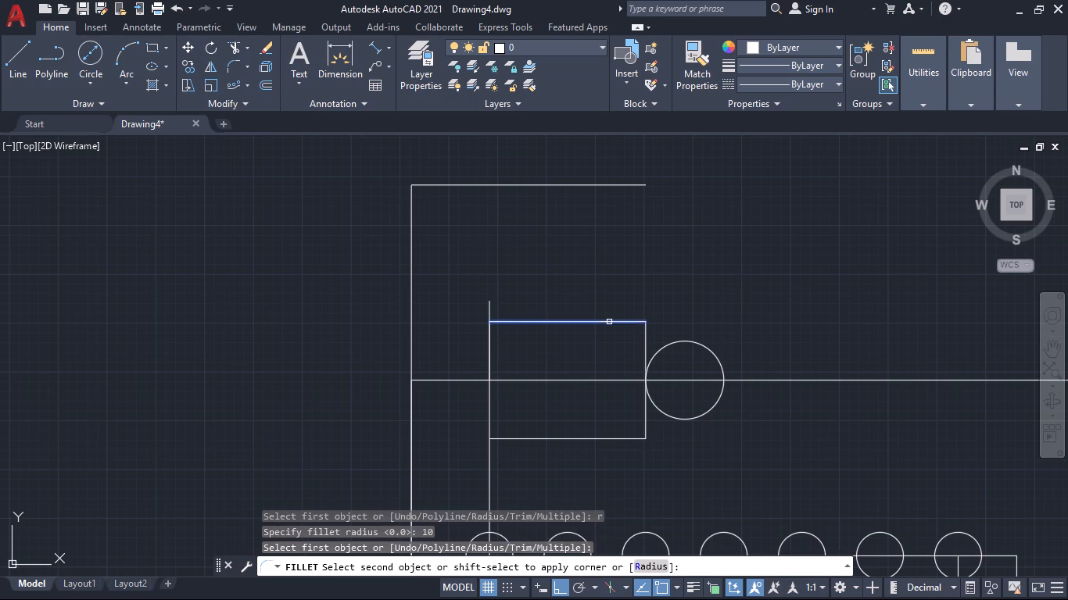
left_click(632, 437)
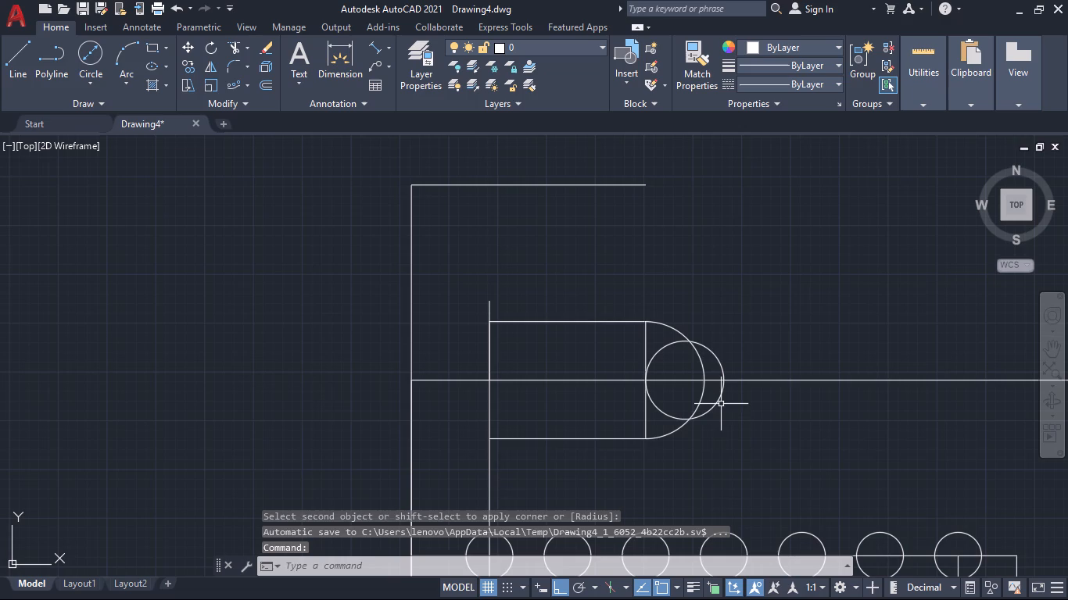
Delete the 20 mm circle overlapping the slot's rounded right end.
left_click(721, 403)
left_click(718, 397)
key("Delete")
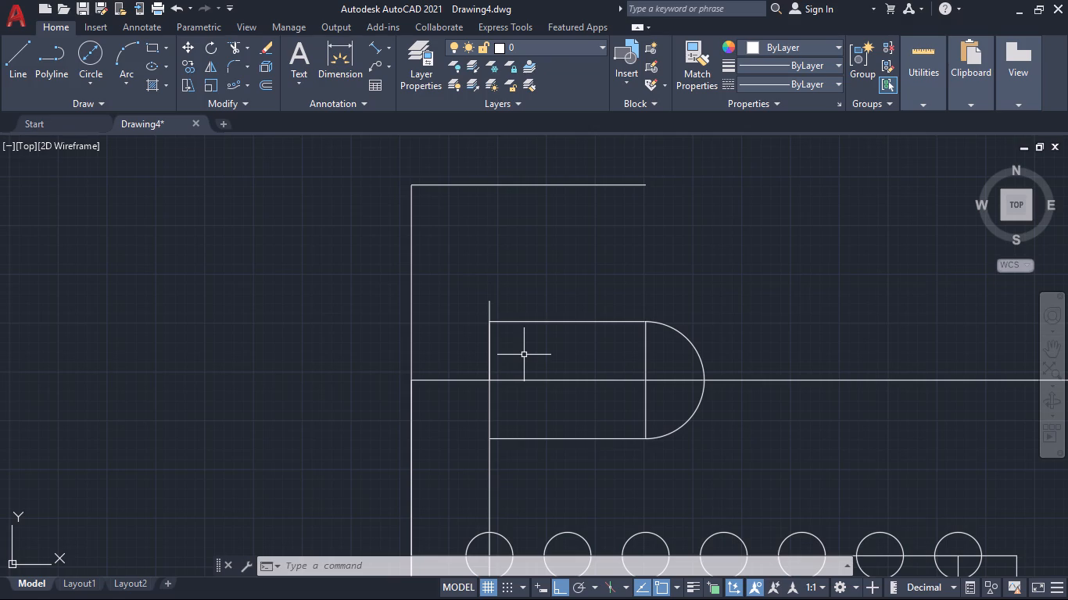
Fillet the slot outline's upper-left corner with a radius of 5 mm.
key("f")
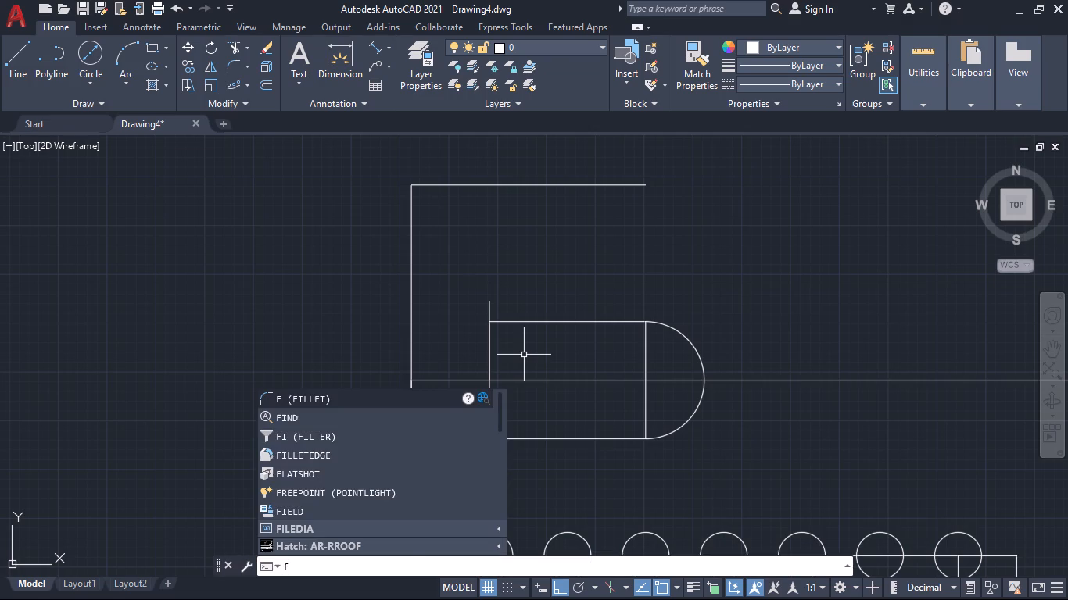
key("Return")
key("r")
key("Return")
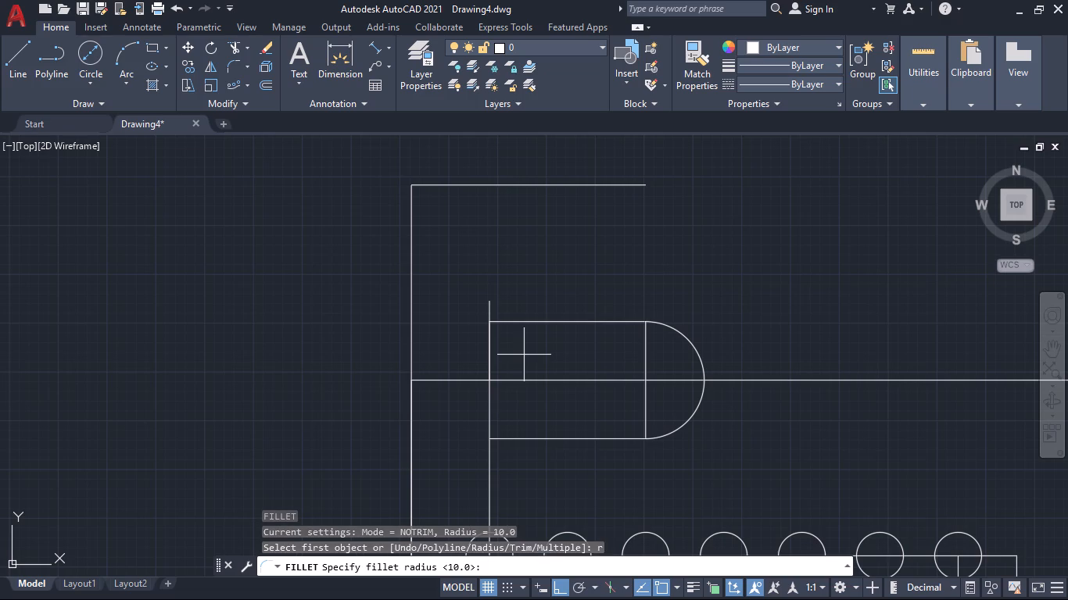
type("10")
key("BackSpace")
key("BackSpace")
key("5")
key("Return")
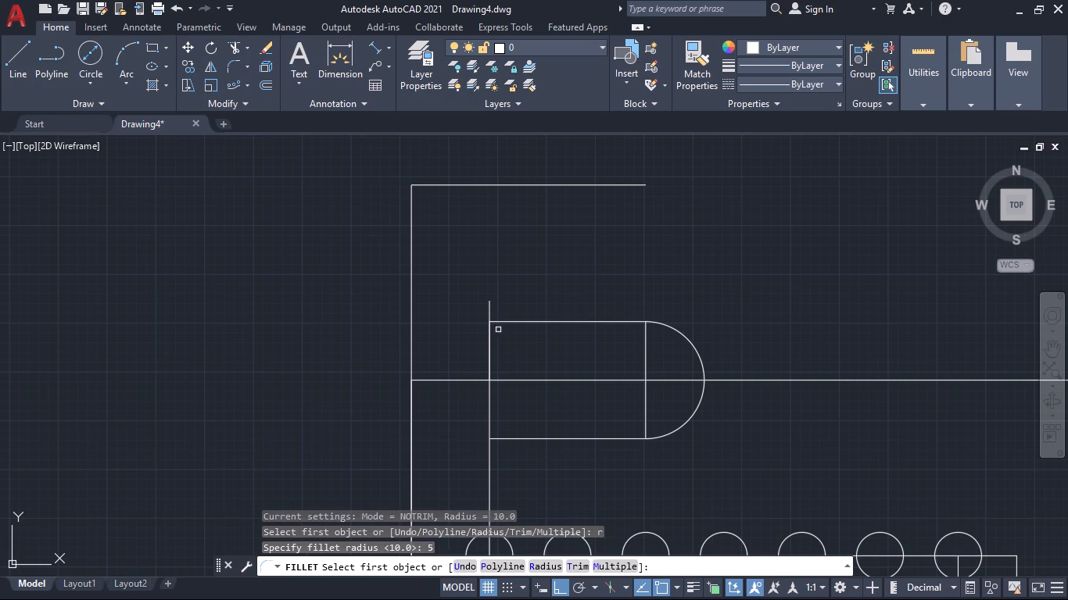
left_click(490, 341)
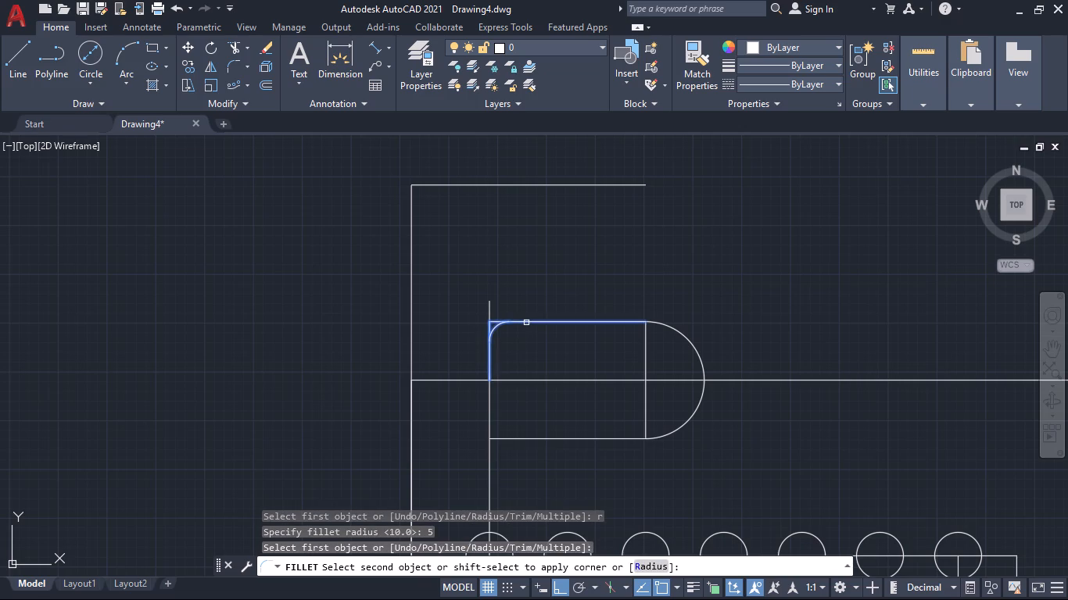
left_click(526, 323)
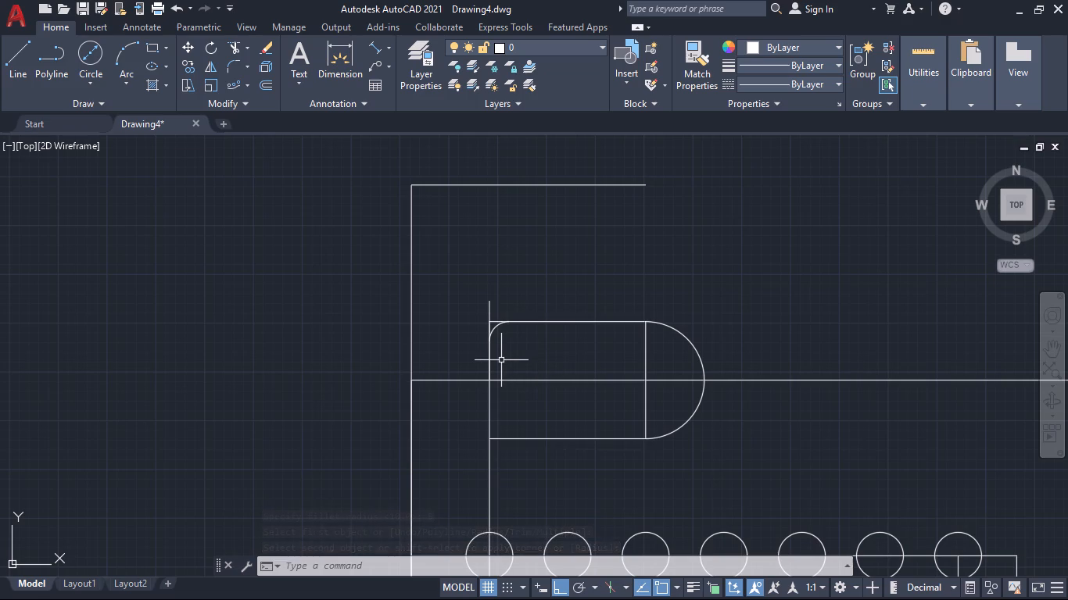
Fillet the slot outline's upper-left and lower-left corners with a radius of 10 mm.
key("f")
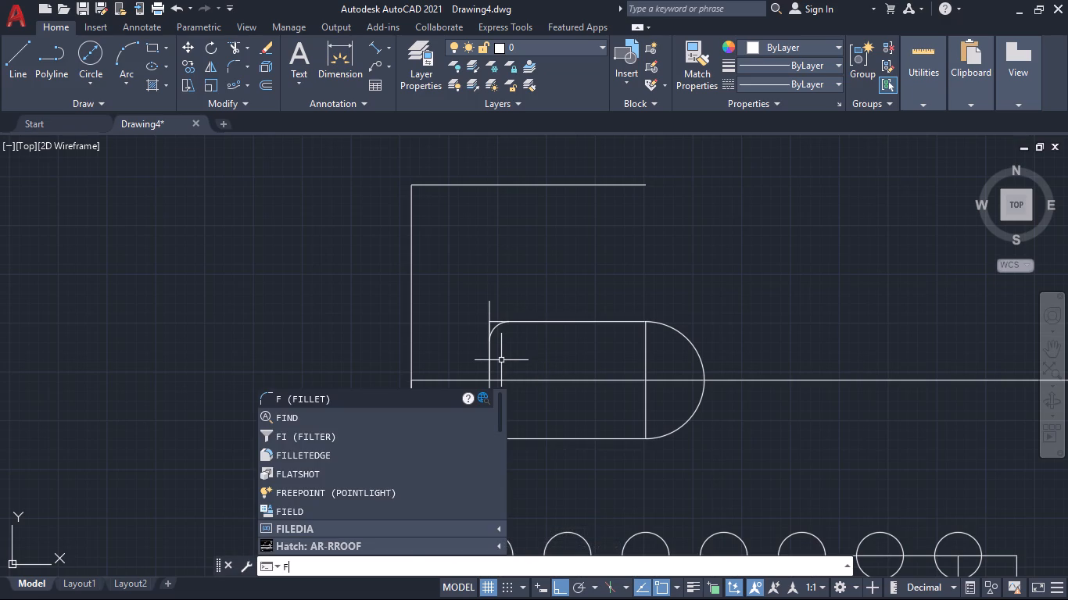
key("space")
key("r")
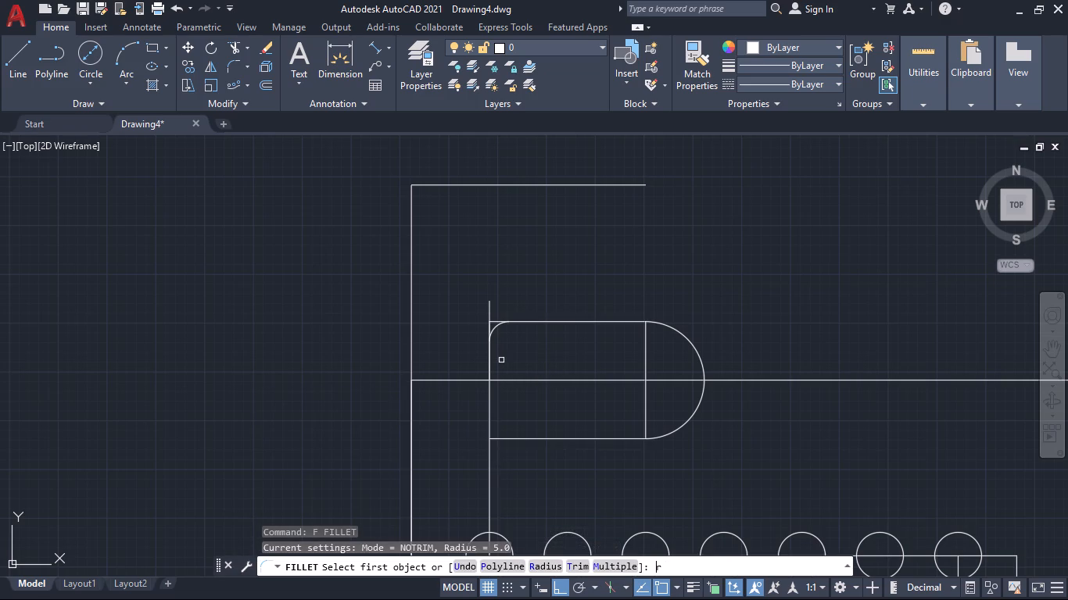
key("Return")
type("10")
key("Return")
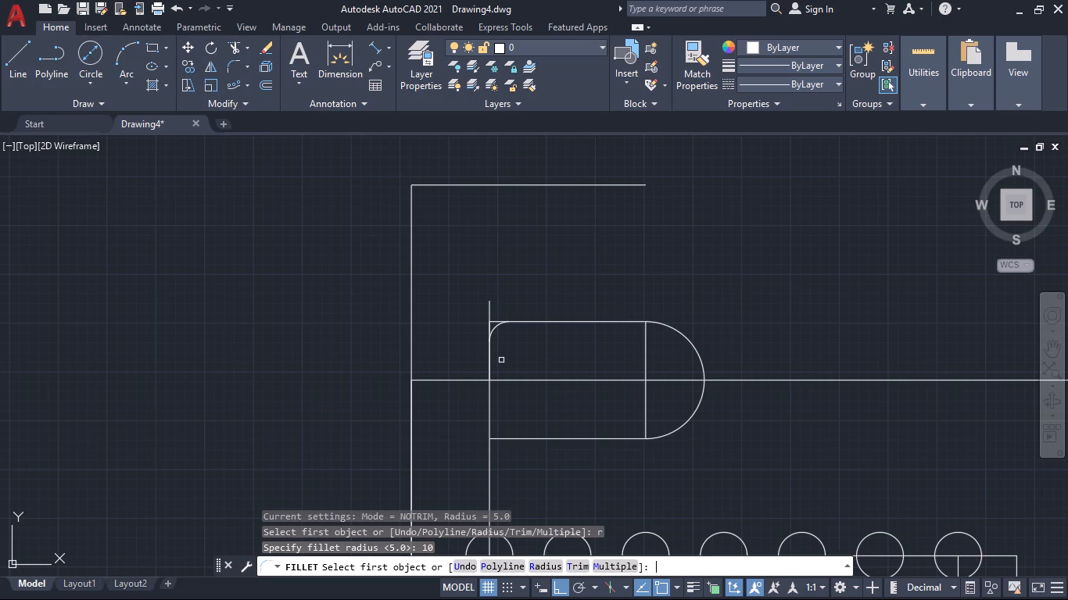
left_click(490, 365)
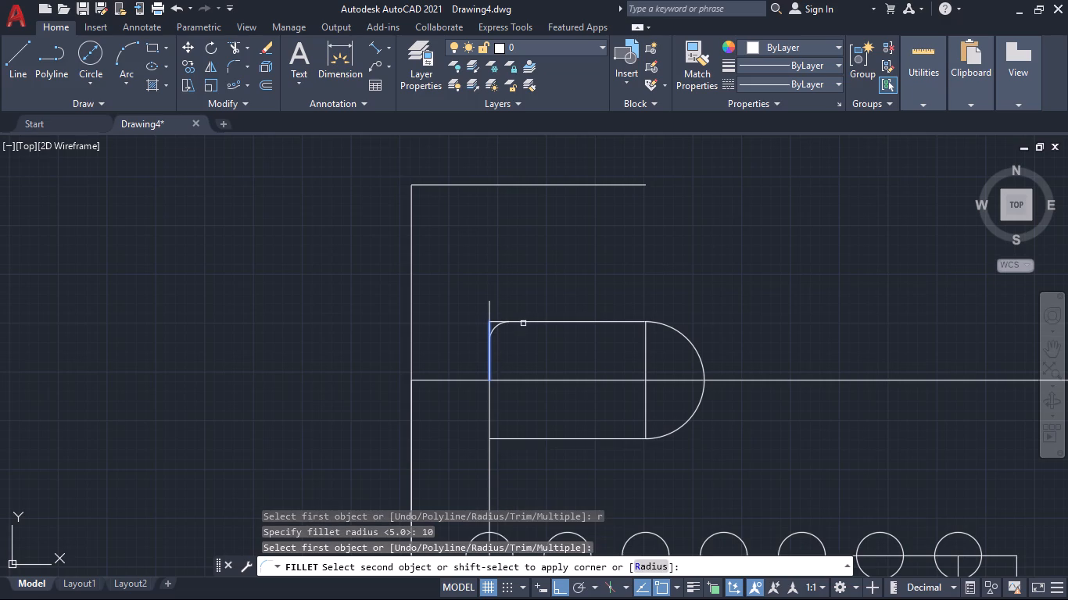
left_click(525, 322)
key("Return")
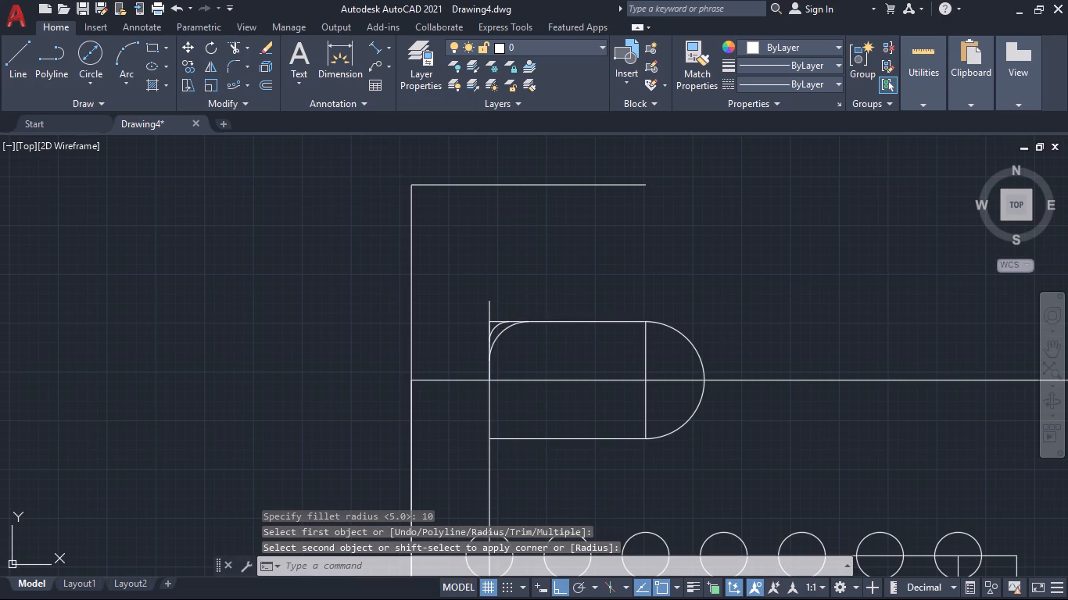
left_click(539, 441)
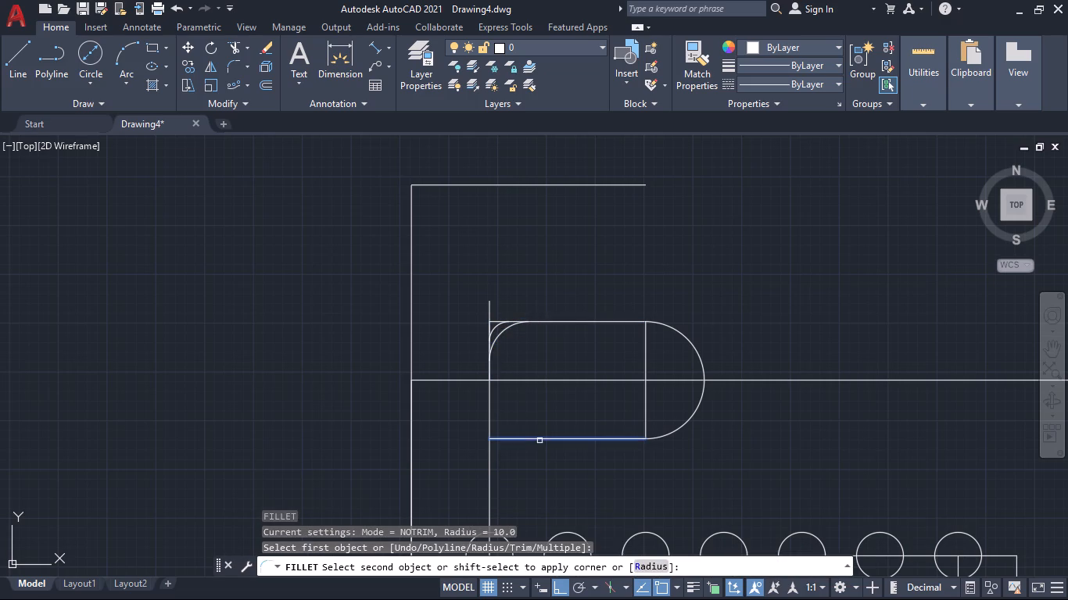
left_click(489, 406)
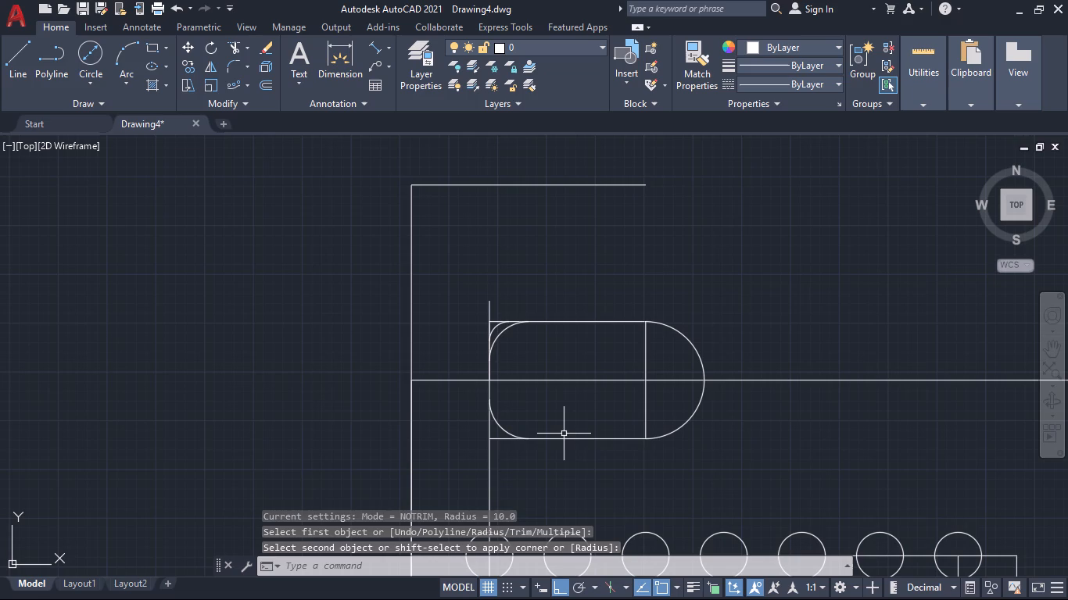
Trim the leftover lines outside the slot's two 10 mm corner fillets, including the 5 mm arc and the guide stub above the upper-left corner.
type("tr")
key("Return")
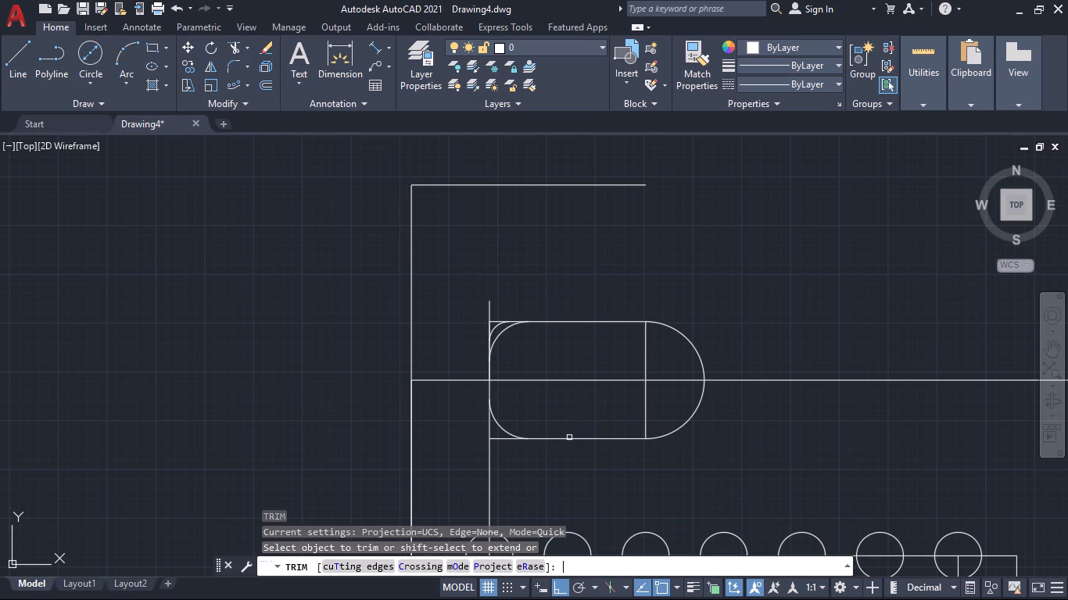
scroll(453, 442, "up", 2)
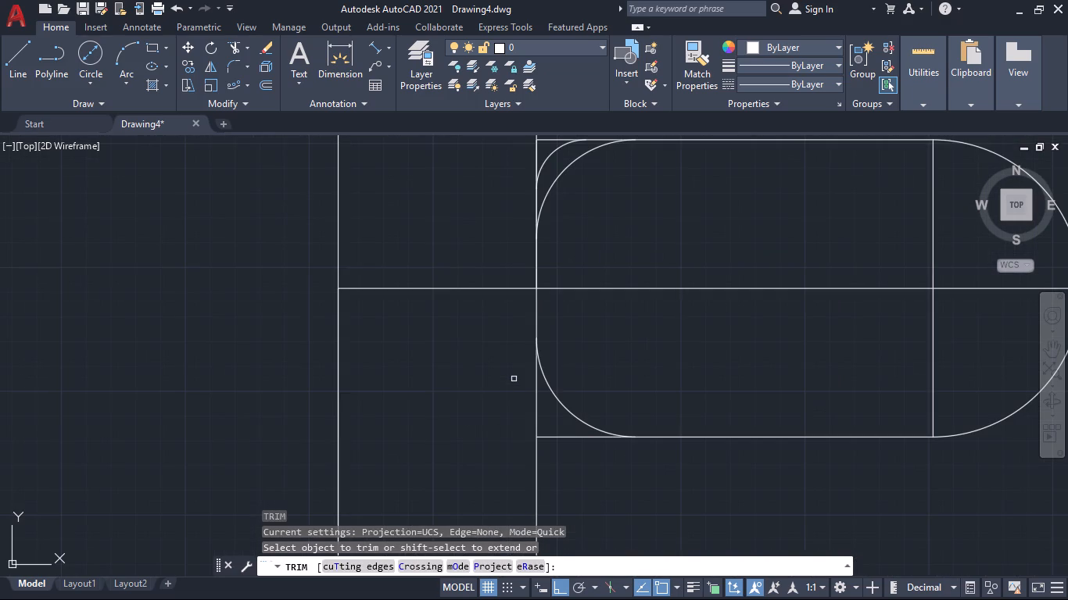
left_click(514, 379)
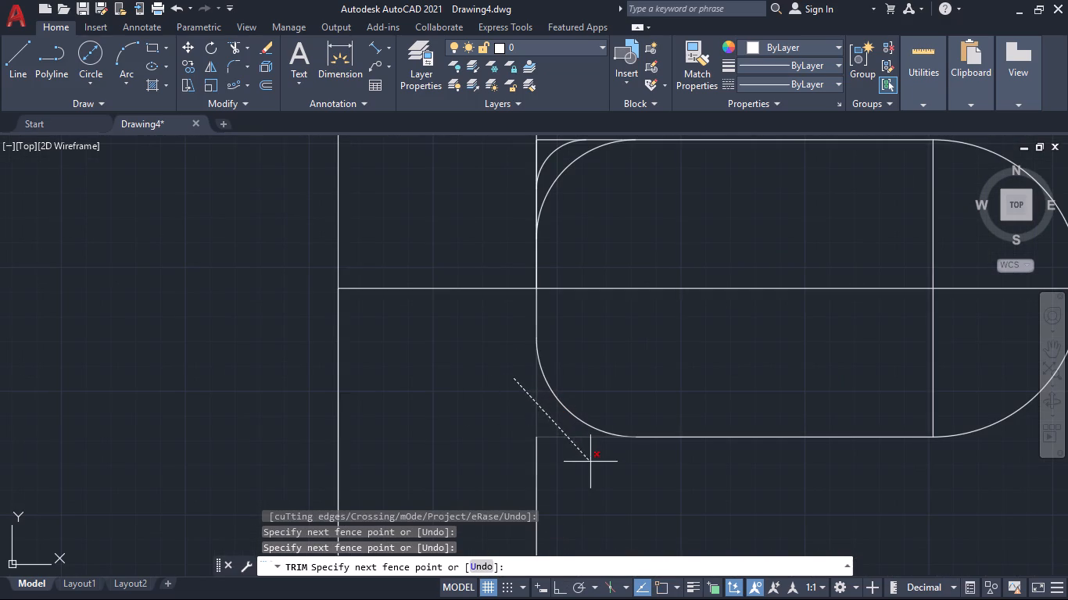
left_click(593, 466)
scroll(558, 458, "down", 2)
scroll(538, 358, "up", 2)
left_click(539, 381)
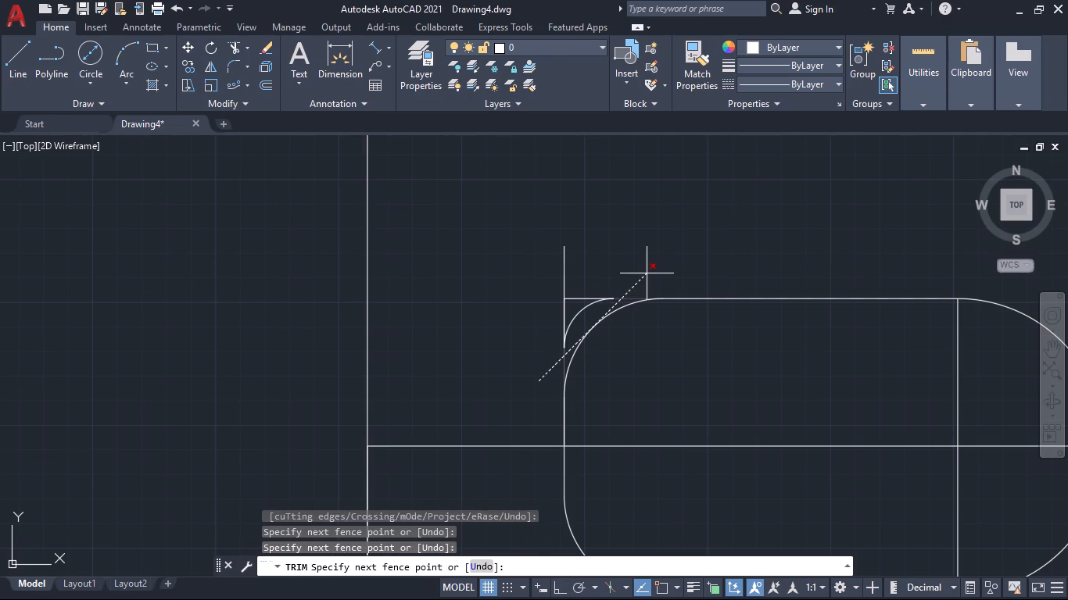
left_click(647, 273)
left_click_drag(631, 269, 575, 286)
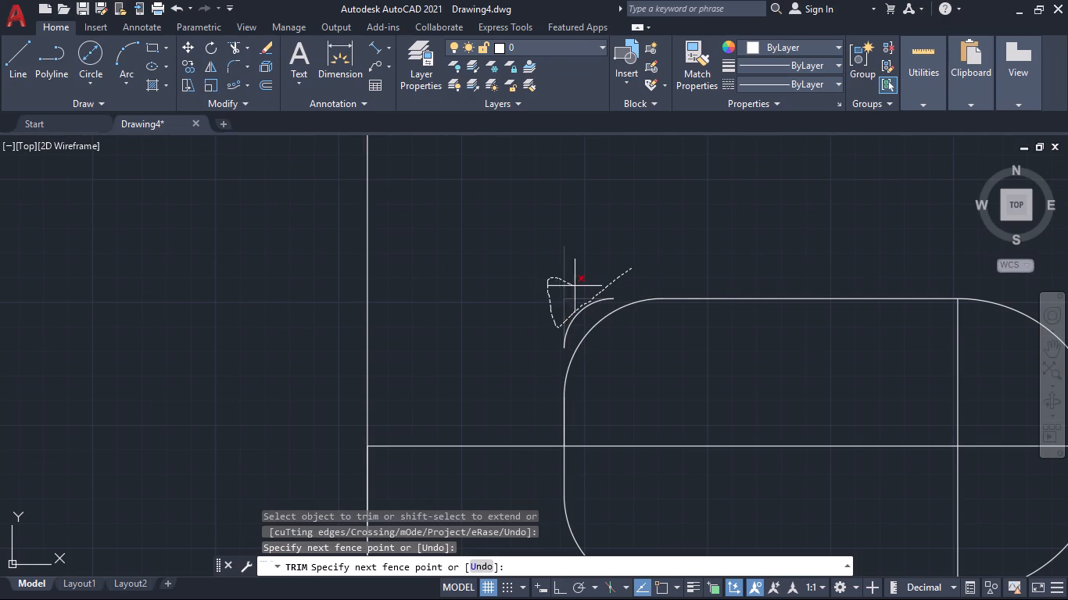
left_click_drag(575, 286, 559, 313)
scroll(591, 323, "down", 2)
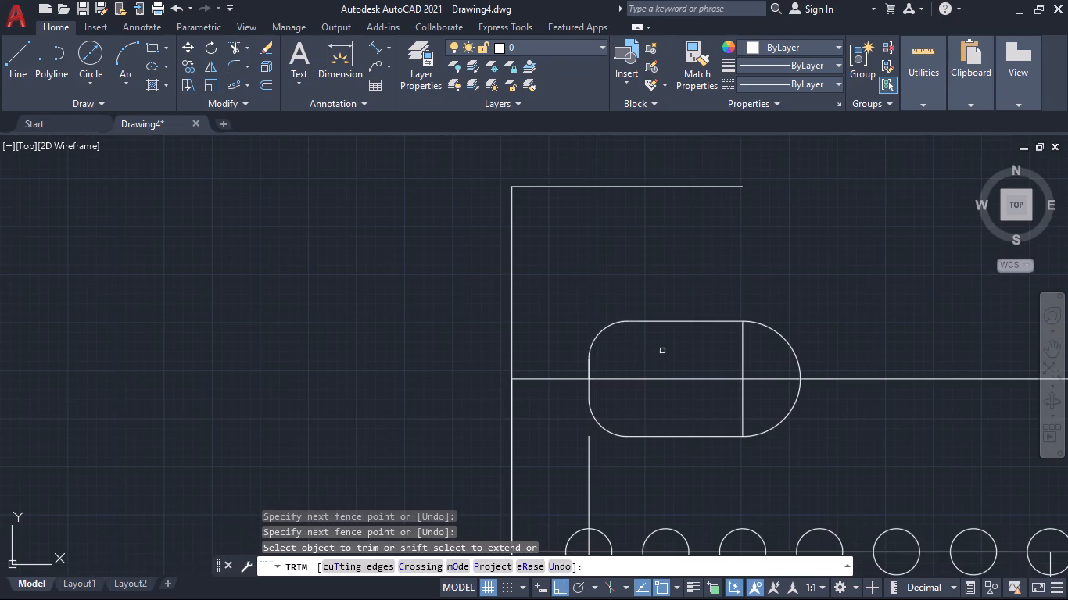
middle_click_drag(665, 351, 568, 326)
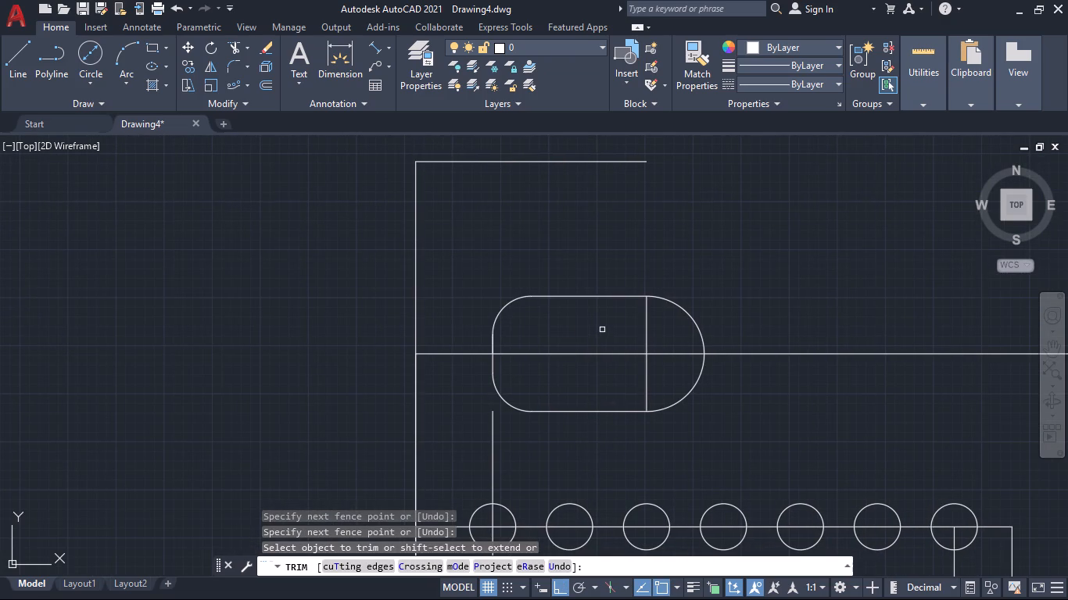
Trim away the vertical line inside the slot at the start of its rounded right end.
scroll(648, 320, "up", 1)
left_click_drag(643, 336, 653, 334)
left_click(662, 418)
left_click(622, 412)
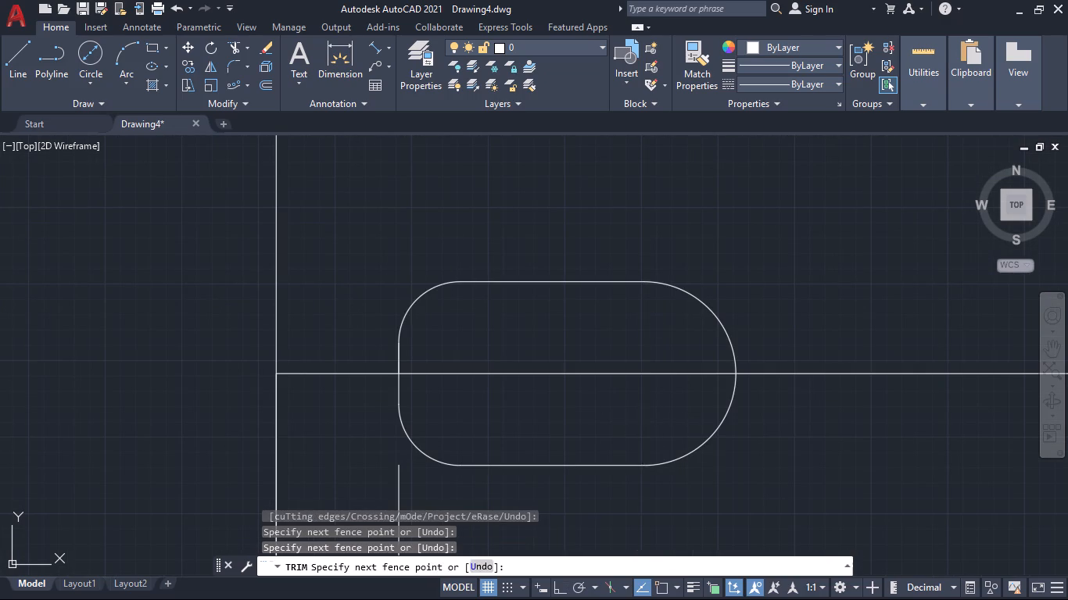
scroll(618, 412, "down", 2)
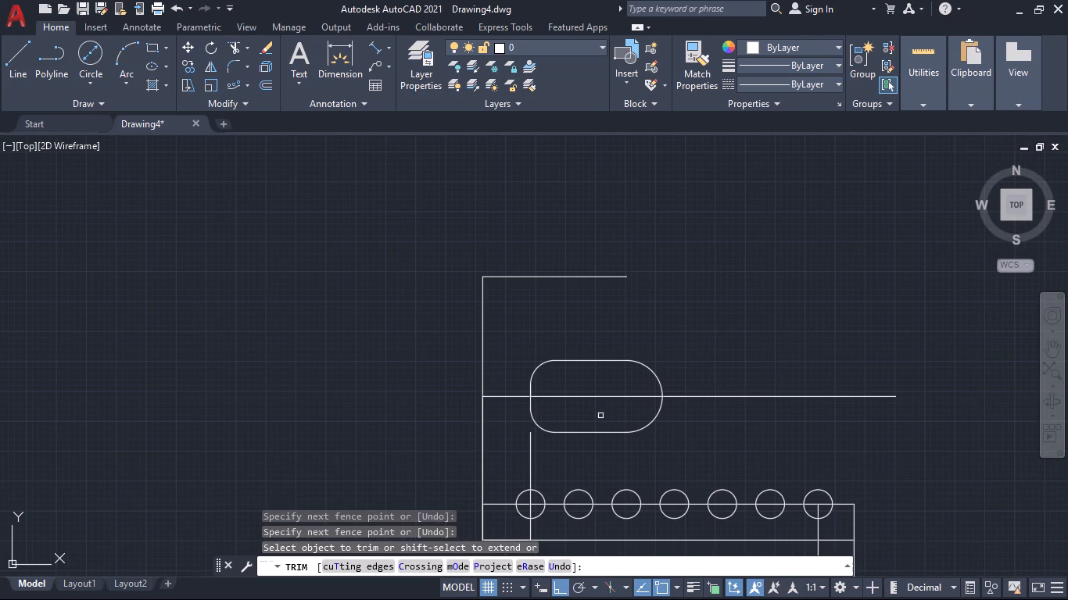
key("Escape")
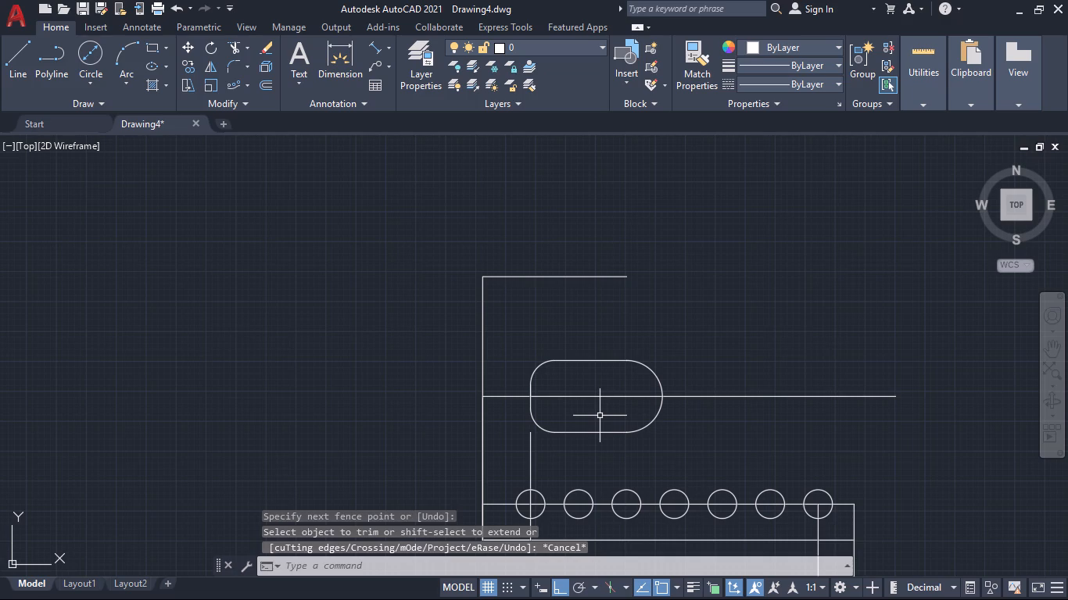
Delete the horizontal centre line running through the slot from the outline's left edge.
left_click(595, 395)
key("Delete")
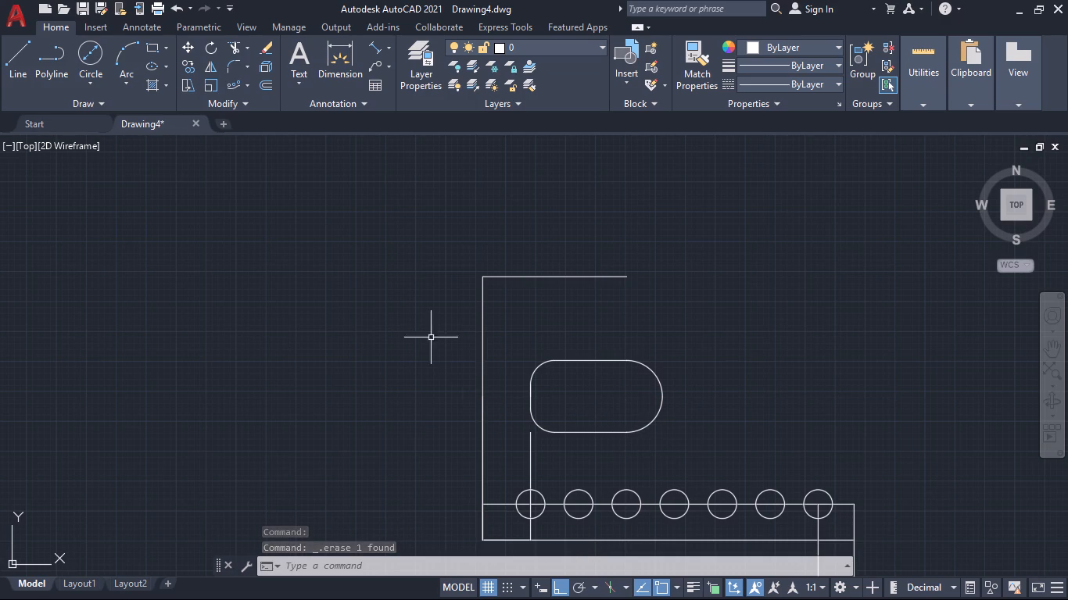
Draw guide lines from the outline's upper-left corner, 30 mm to the right and 20 mm down.
left_click(17, 59)
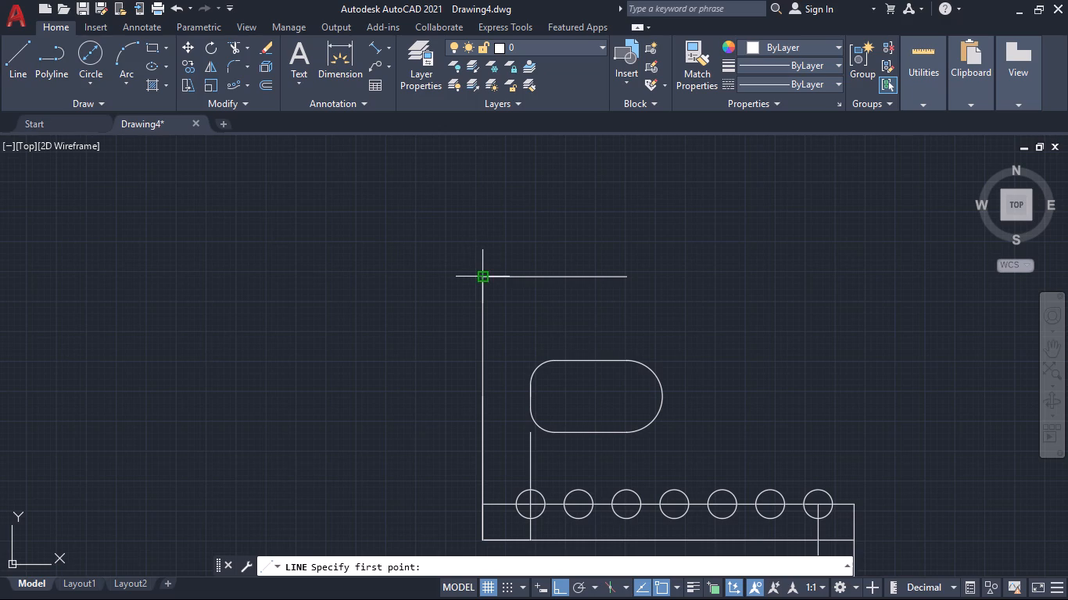
left_click(481, 276)
type("30")
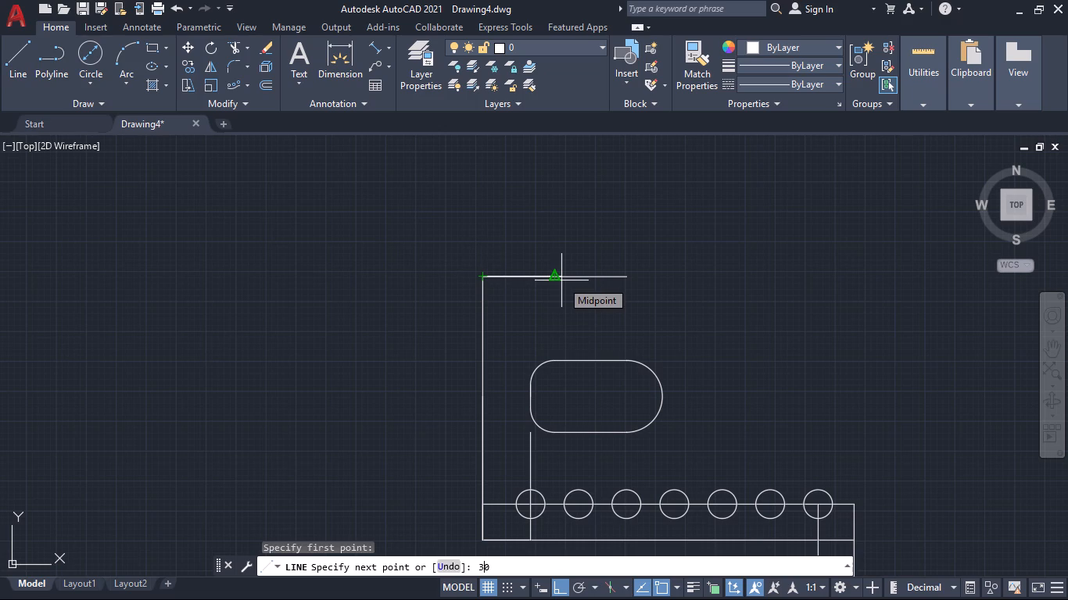
key("Return")
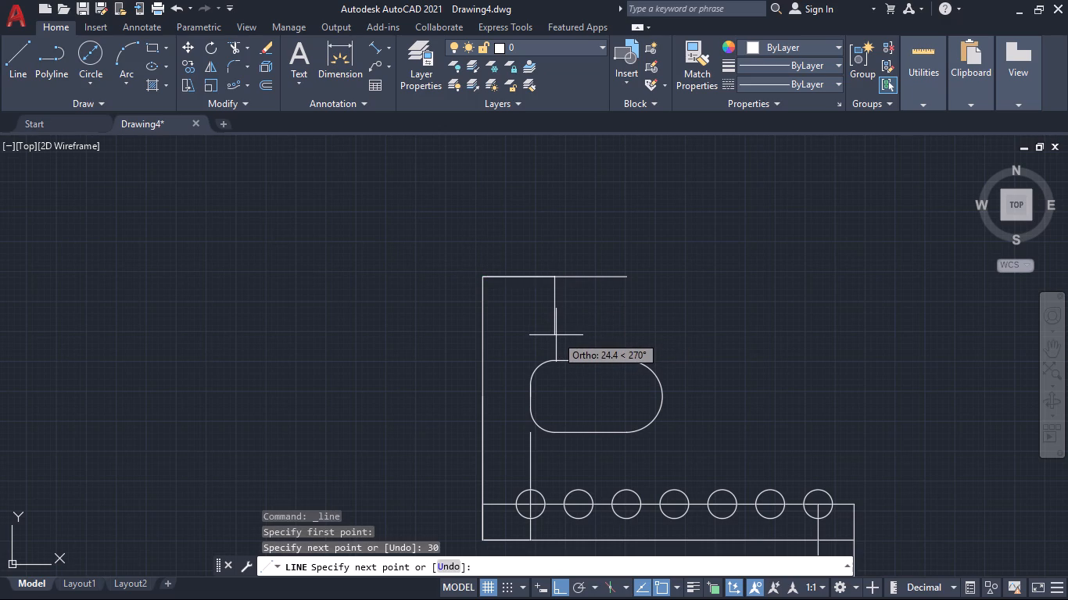
type("20")
key("Return")
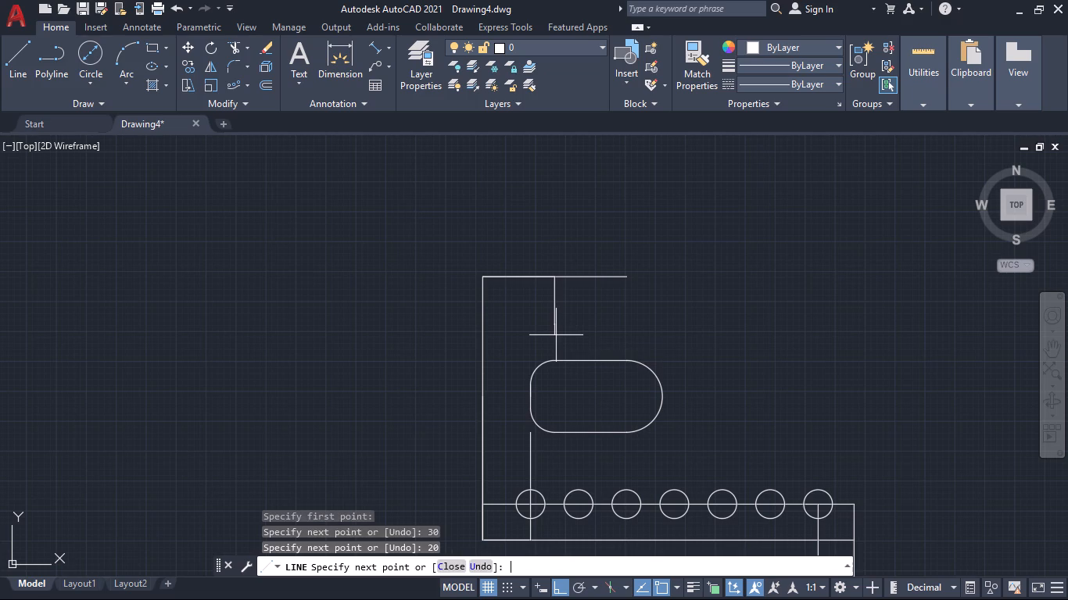
key("space")
key("space")
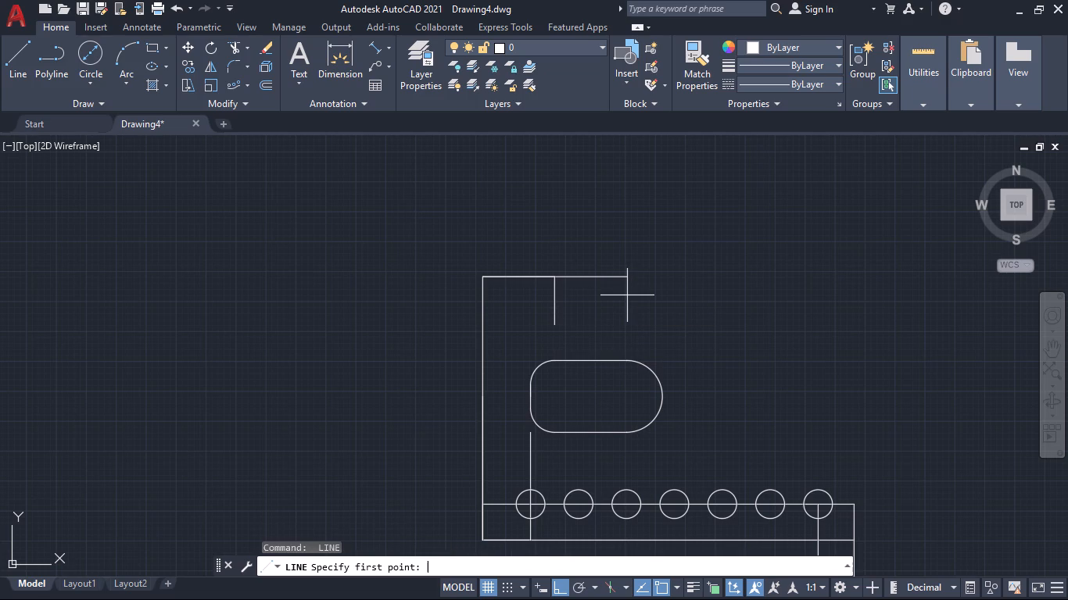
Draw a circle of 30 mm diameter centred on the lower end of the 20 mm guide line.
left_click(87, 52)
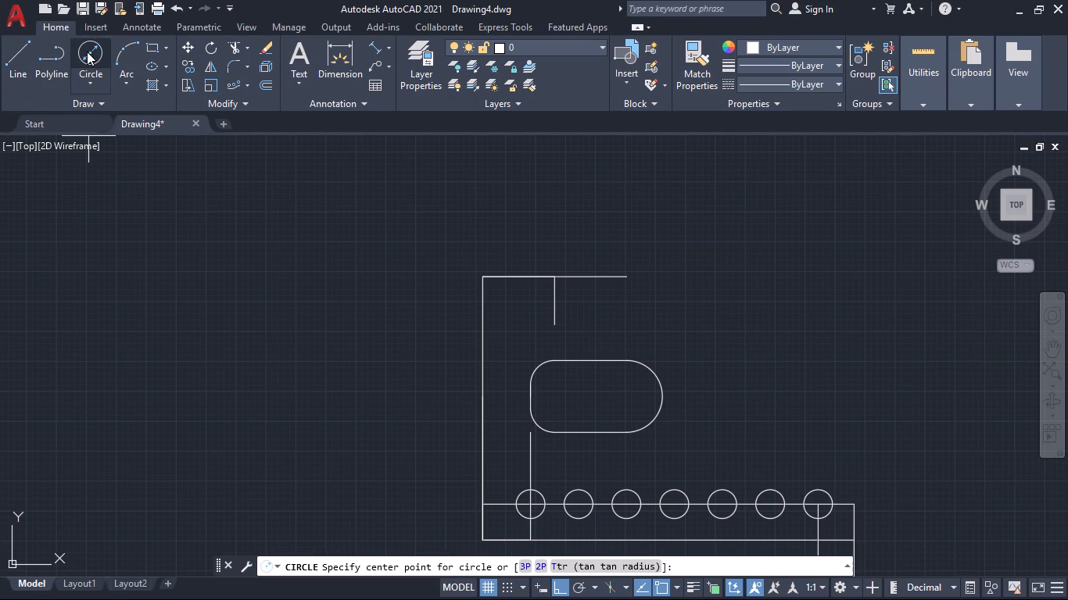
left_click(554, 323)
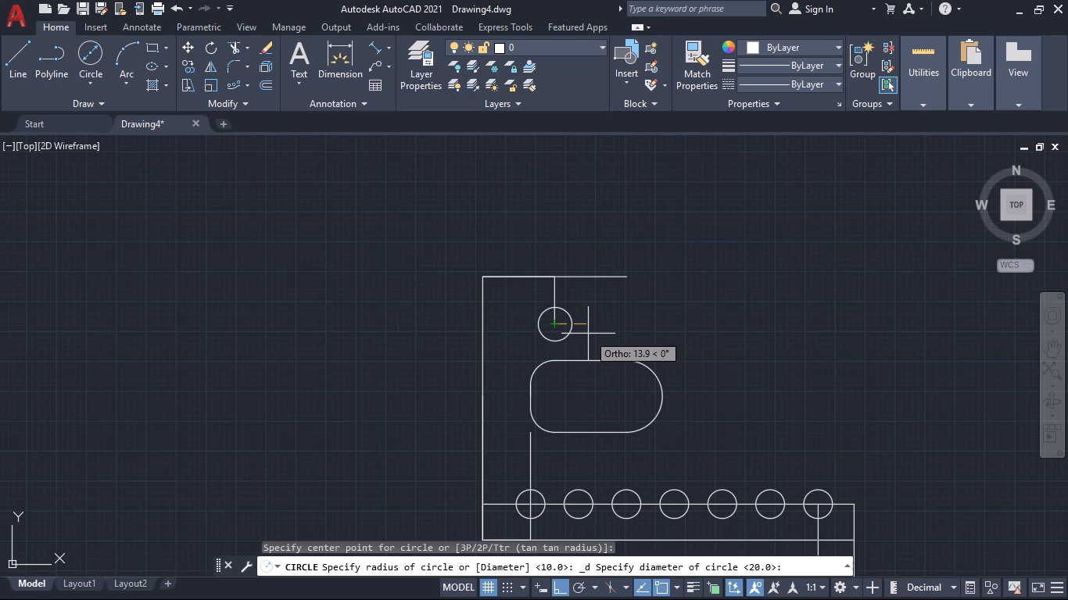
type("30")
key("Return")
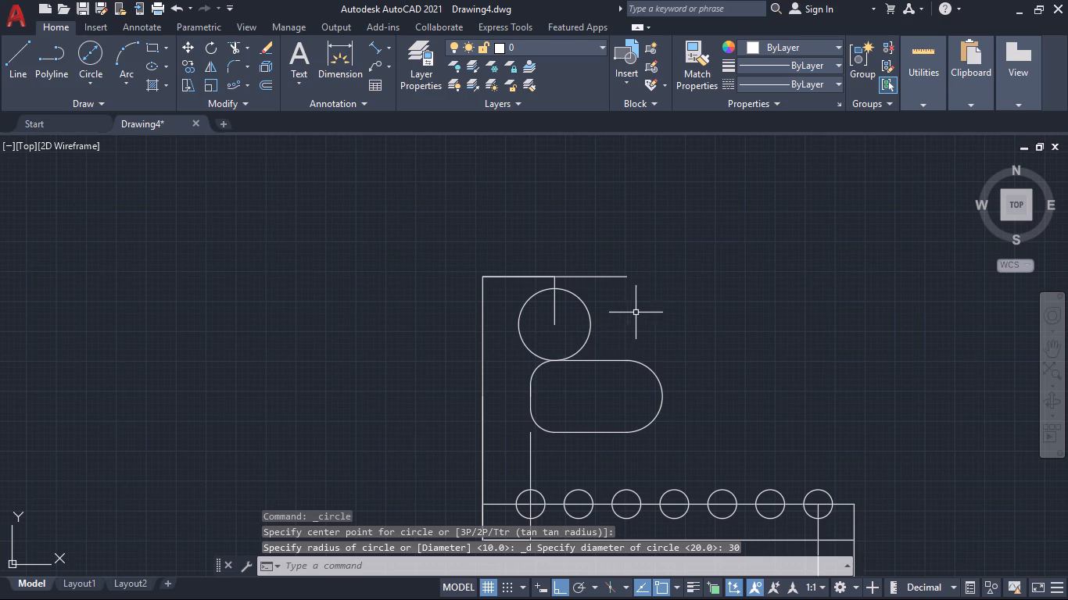
Draw a 110 mm vertical line upward from the outline's lower-left corner.
middle_click_drag(660, 294, 669, 187)
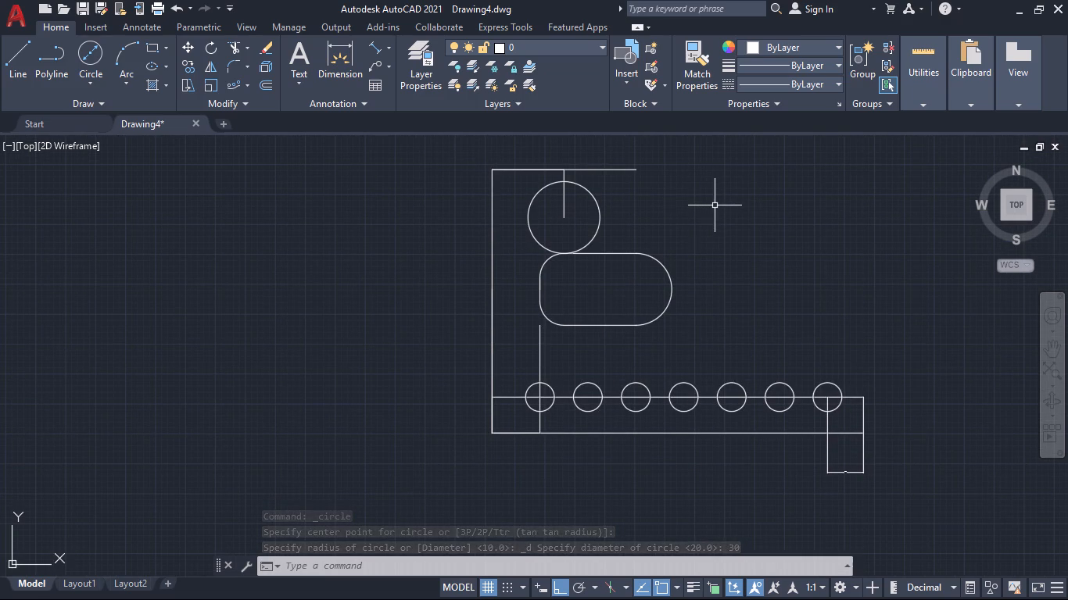
left_click(4, 62)
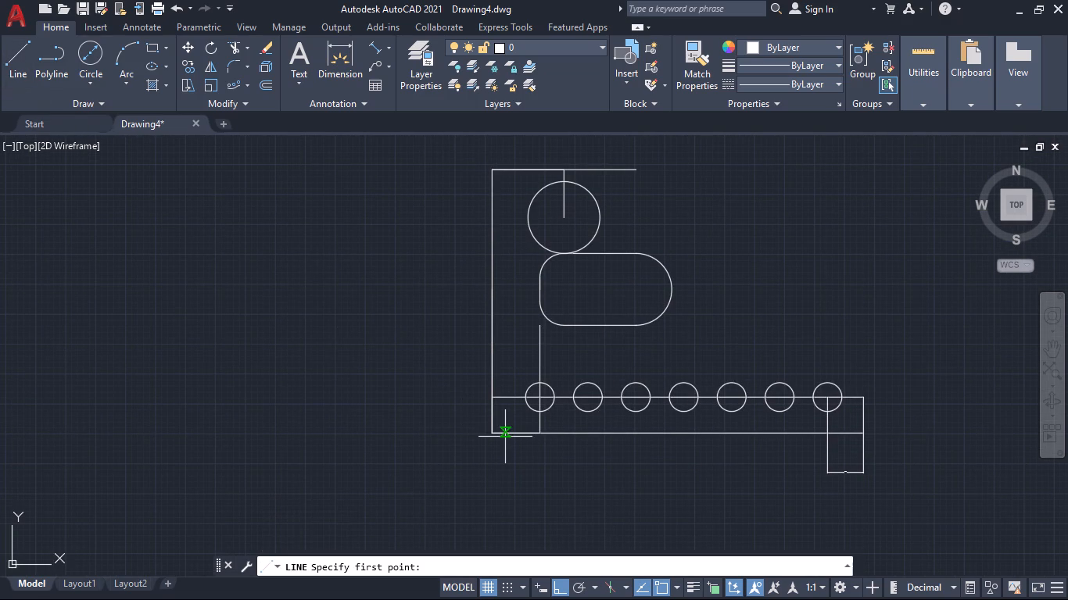
left_click(496, 434)
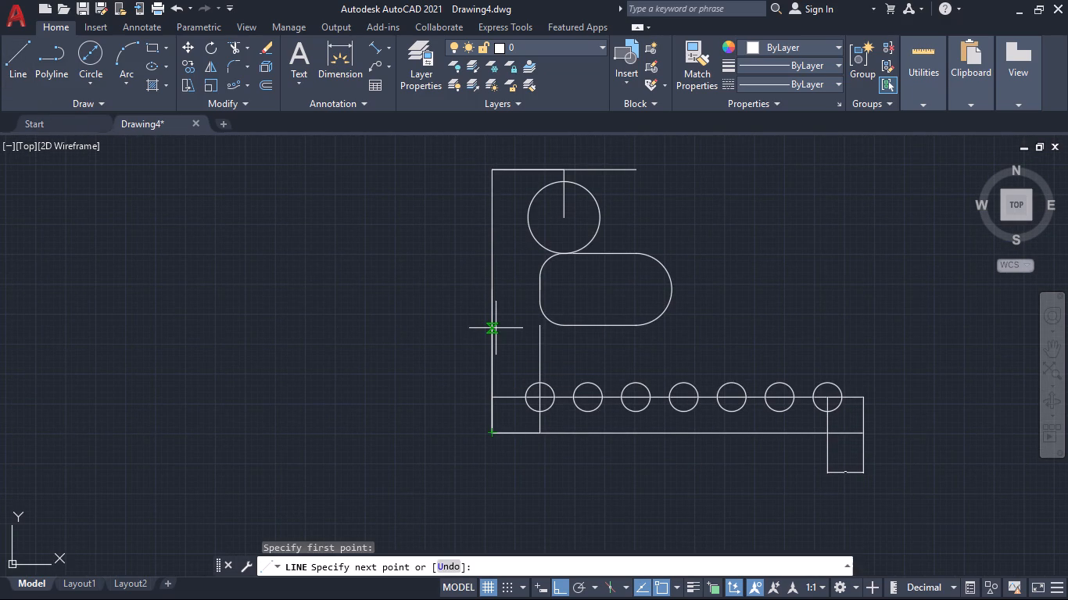
type("110")
key("Return")
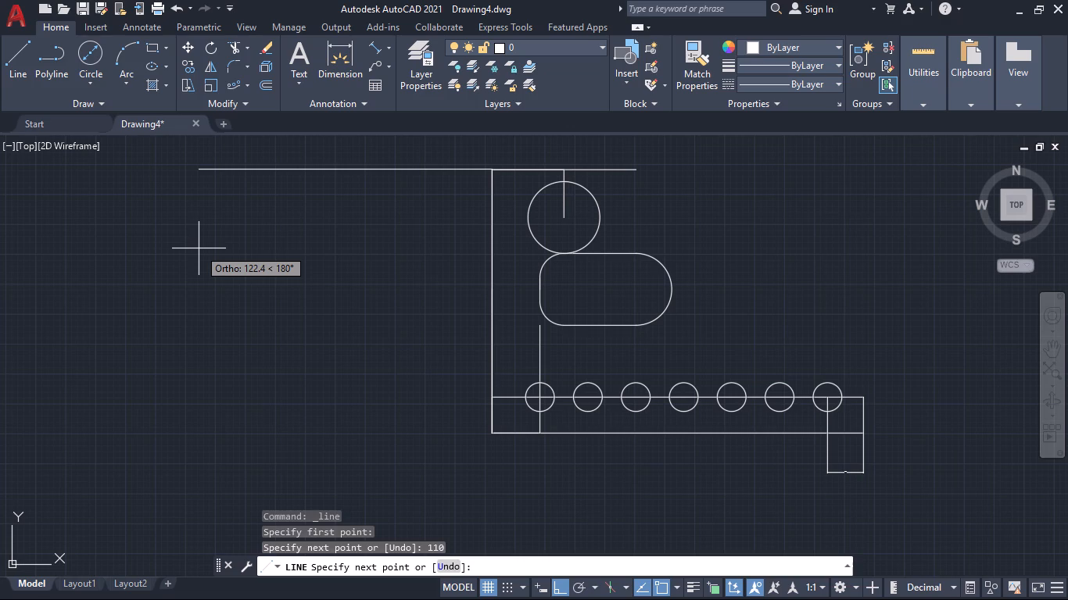
key("Escape")
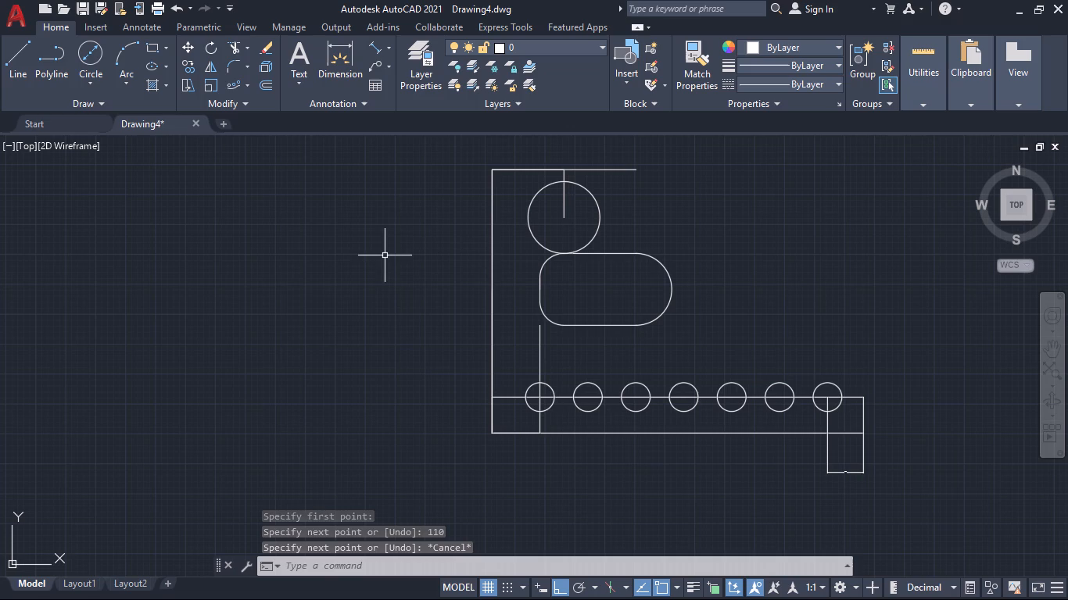
Draw a 30 mm vertical line upward along the outline's left edge, starting level with the slot's top edge.
left_click(16, 52)
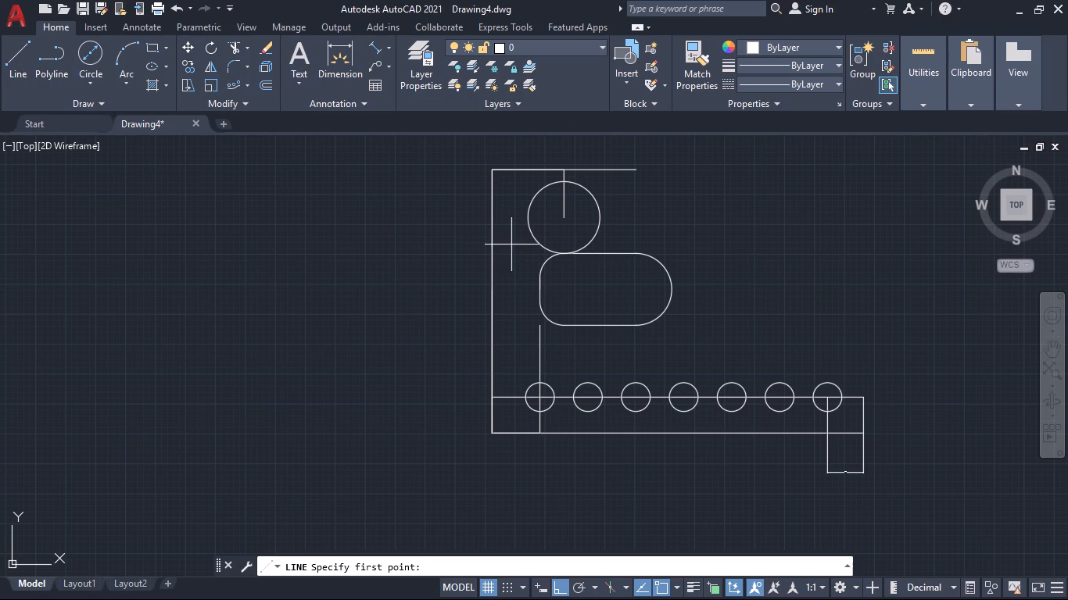
left_click(496, 255)
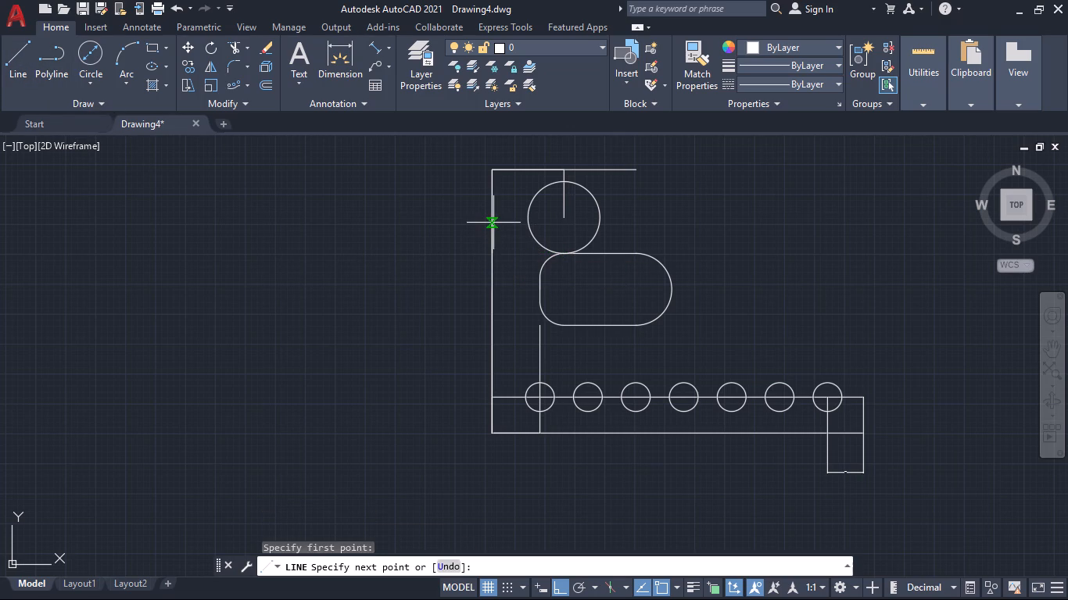
type("30")
key("Return")
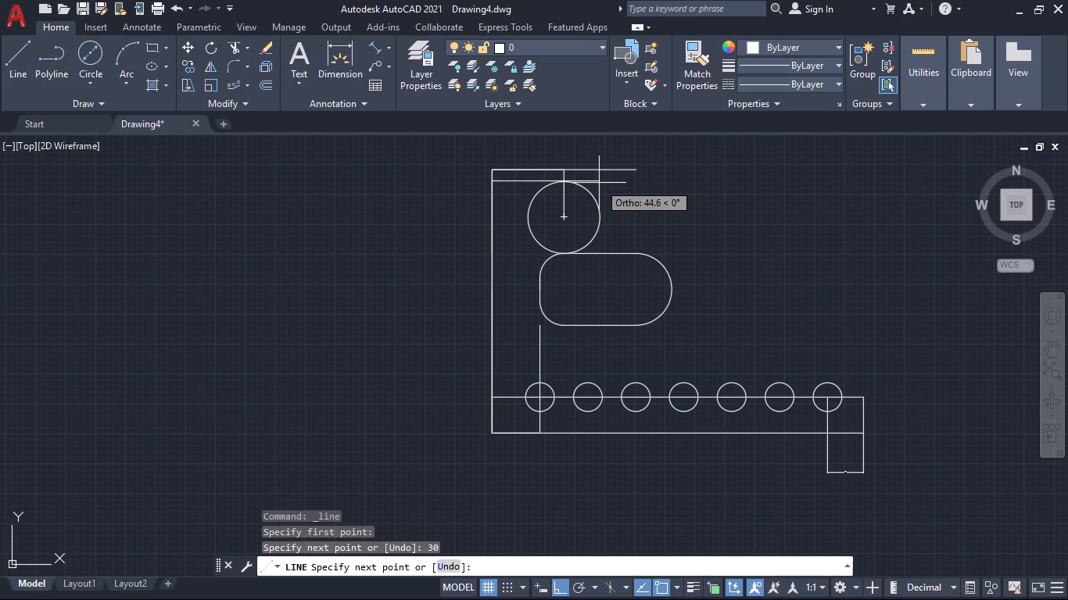
key("Escape")
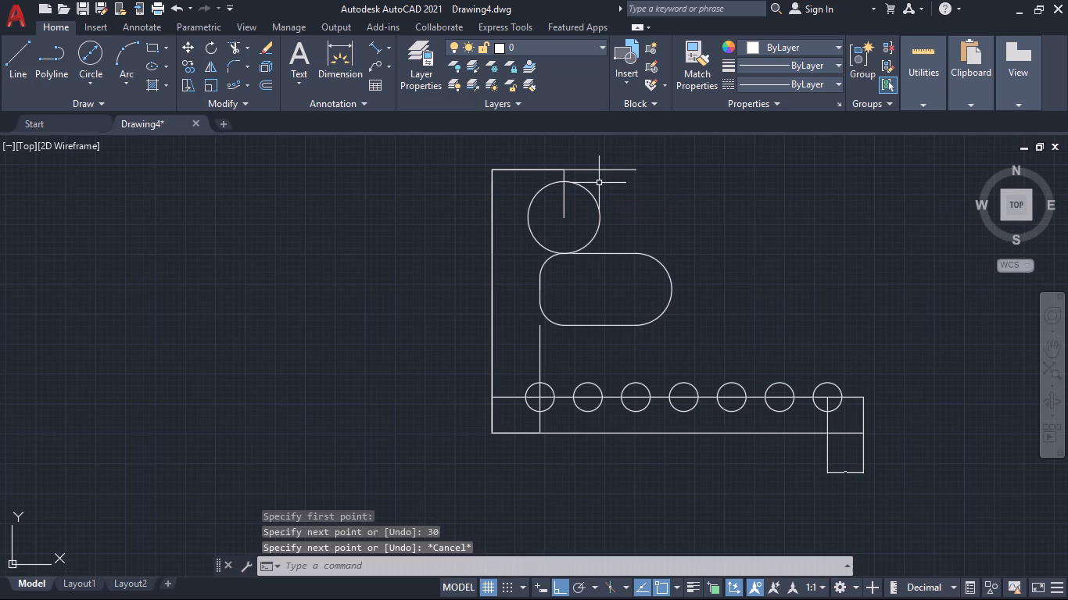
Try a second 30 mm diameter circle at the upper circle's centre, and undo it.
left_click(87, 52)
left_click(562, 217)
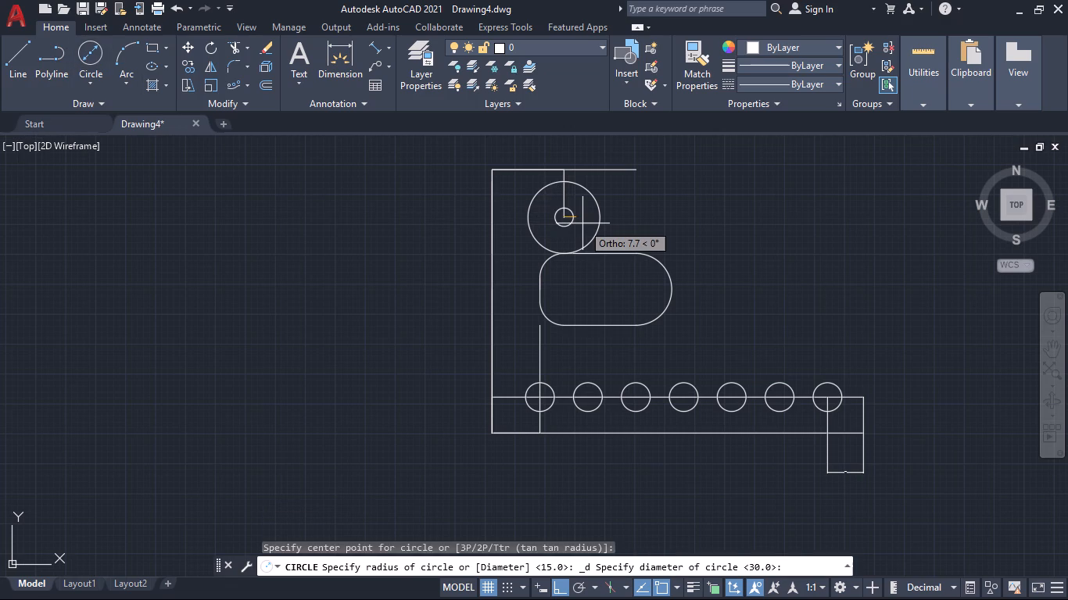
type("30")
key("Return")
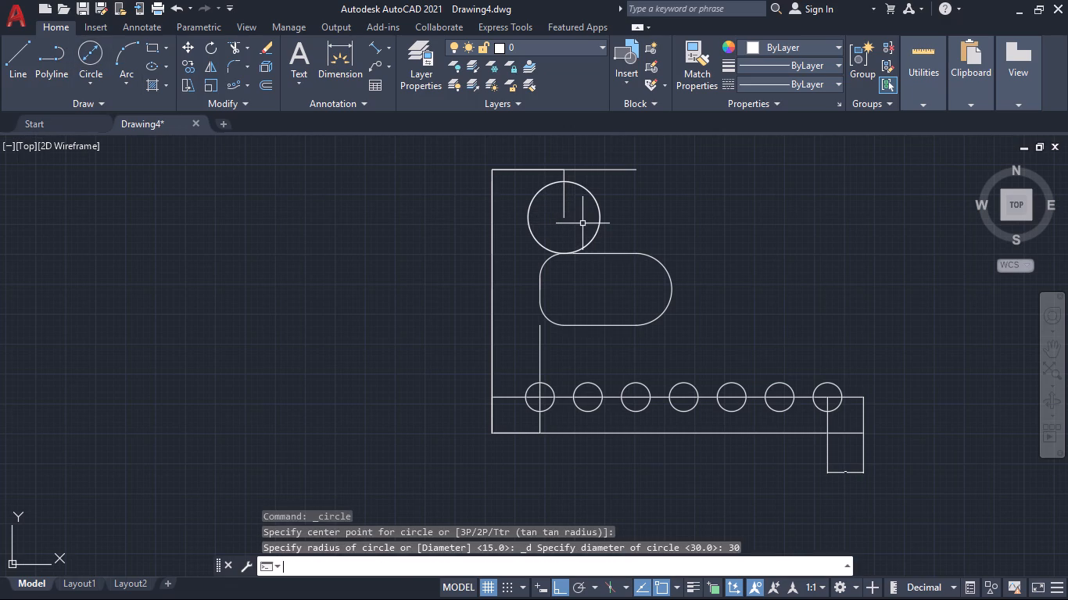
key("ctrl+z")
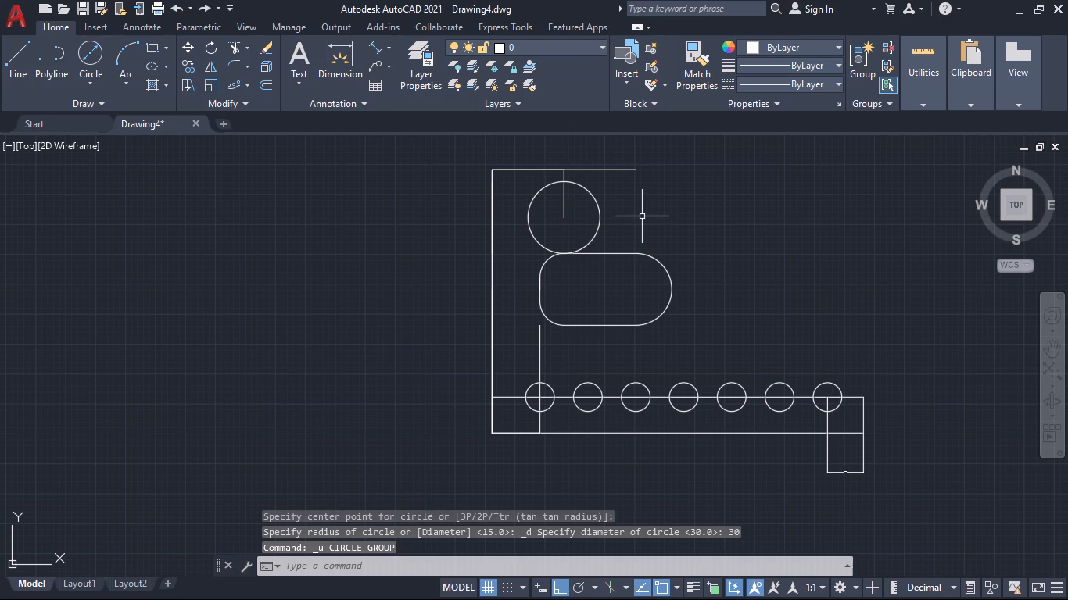
Measure the slot's height between its upper and lower straight edges with a temporary dimension.
left_click(335, 50)
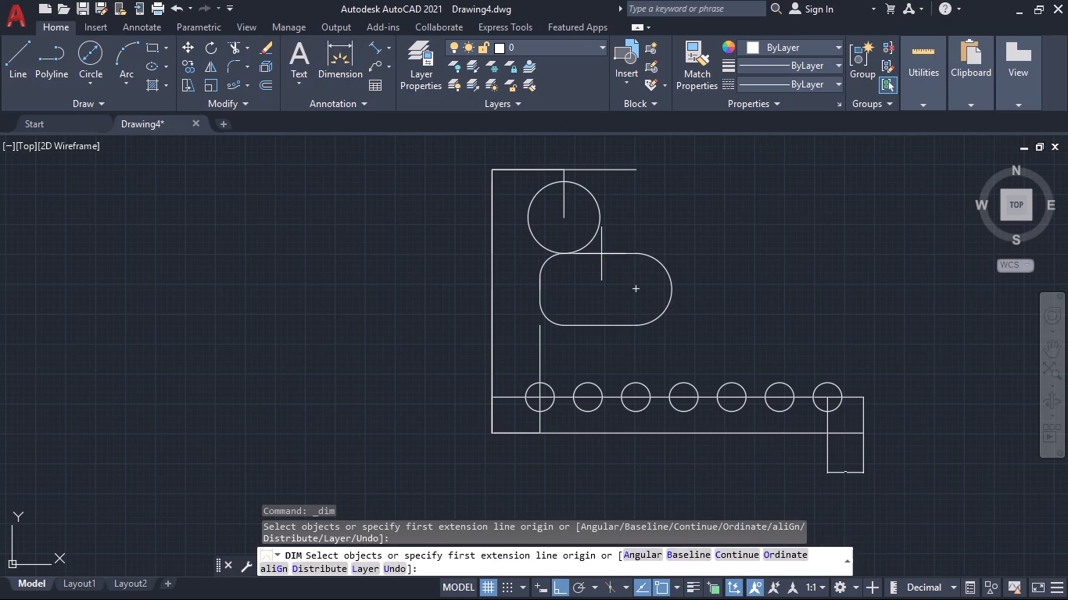
left_click(598, 248)
left_click(601, 323)
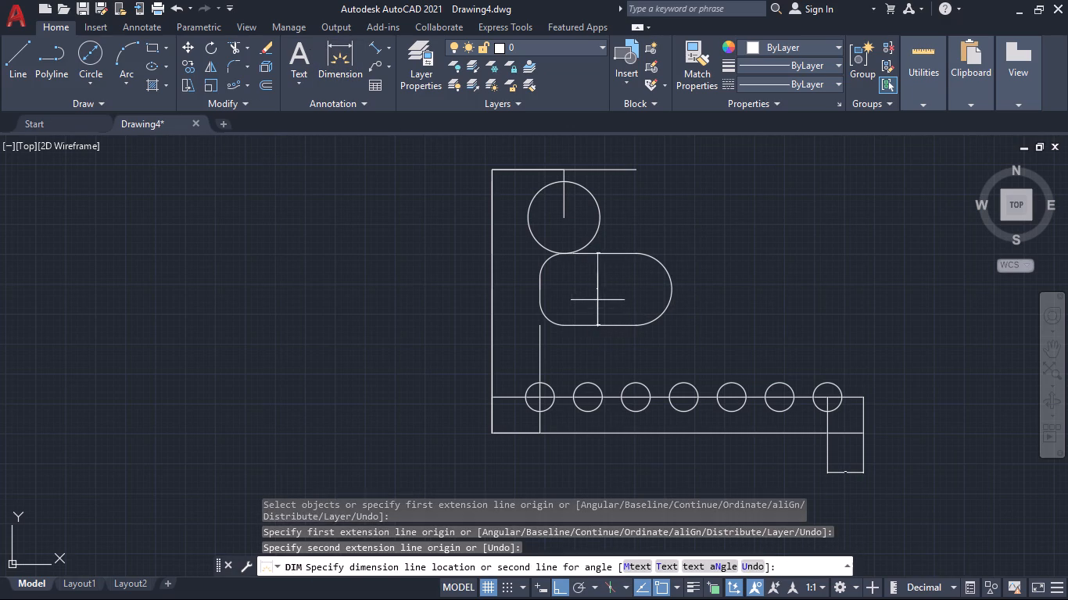
scroll(594, 297, "up", 8)
middle_click_drag(598, 252, 590, 366)
scroll(590, 369, "down", 4)
key("Escape")
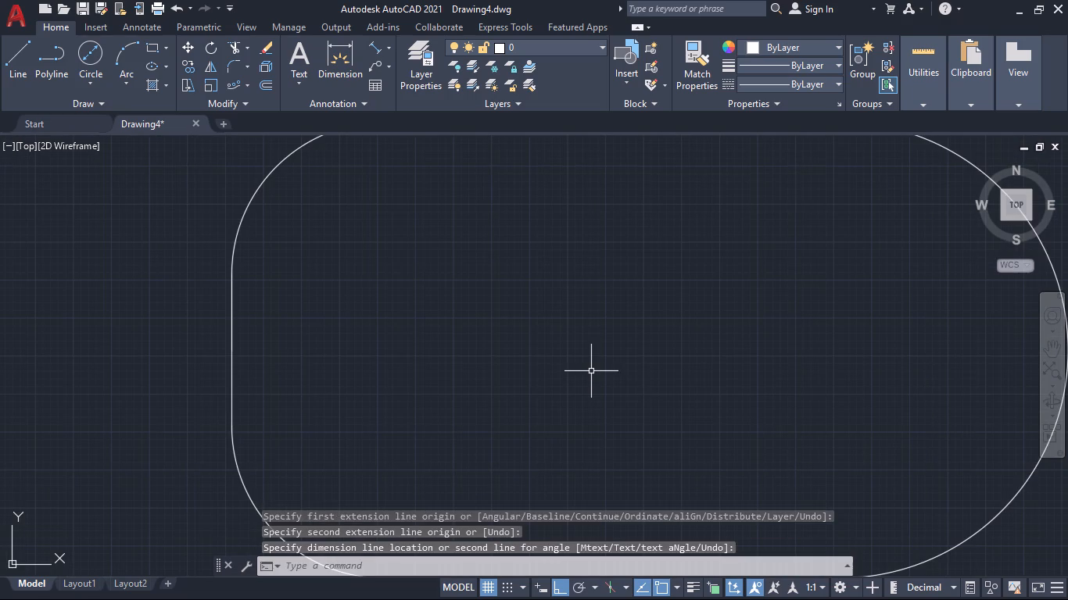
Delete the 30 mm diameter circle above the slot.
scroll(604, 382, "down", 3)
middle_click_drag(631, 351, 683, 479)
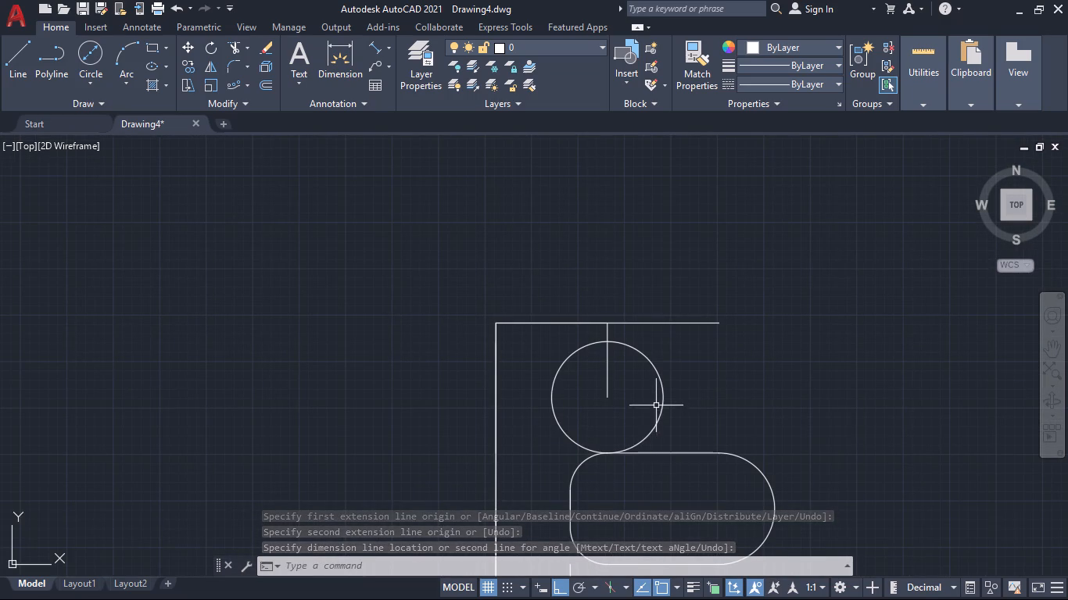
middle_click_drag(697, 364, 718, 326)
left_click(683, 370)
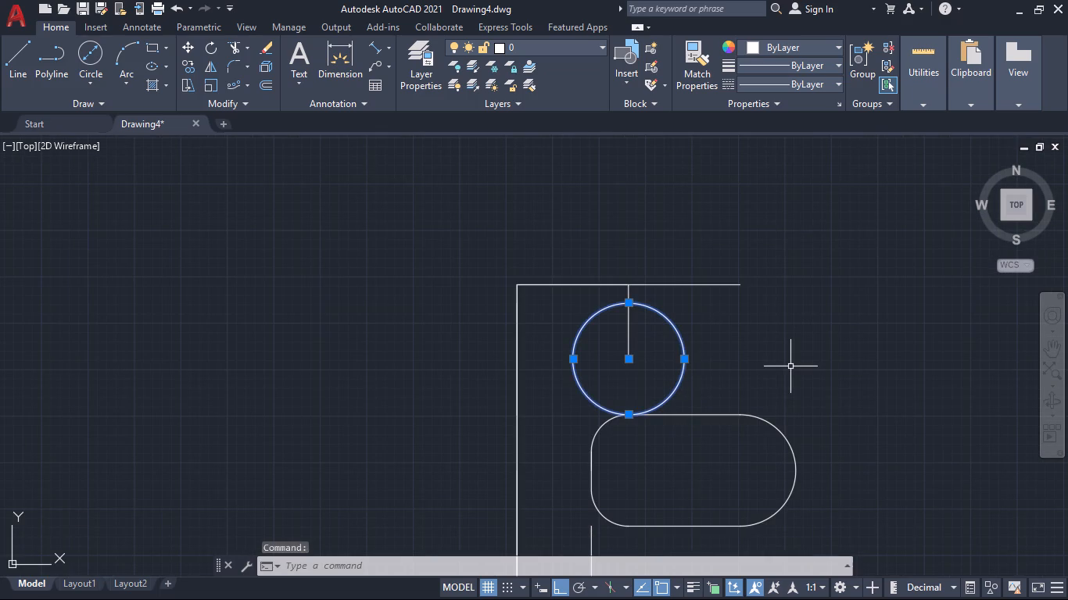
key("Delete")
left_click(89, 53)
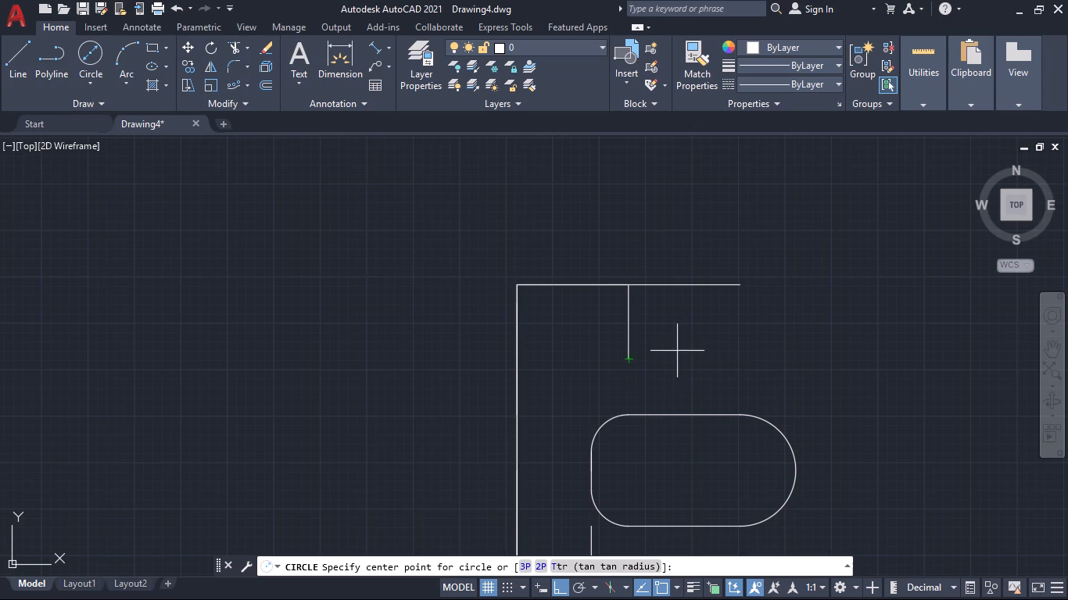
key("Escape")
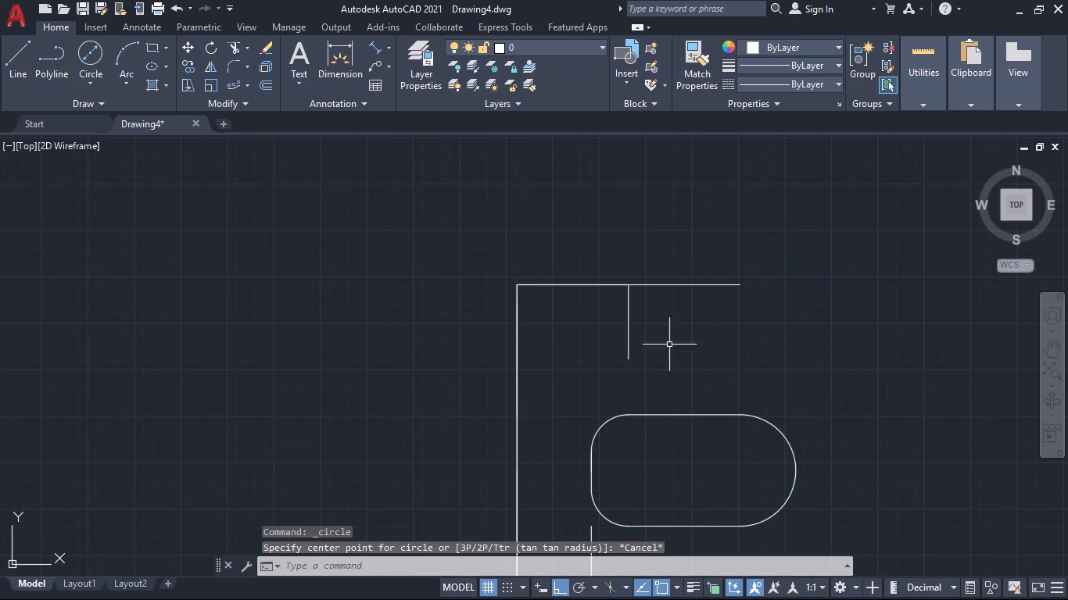
Measure the length of the short vertical line below the outline's top edge with a temporary dimension.
left_click(340, 55)
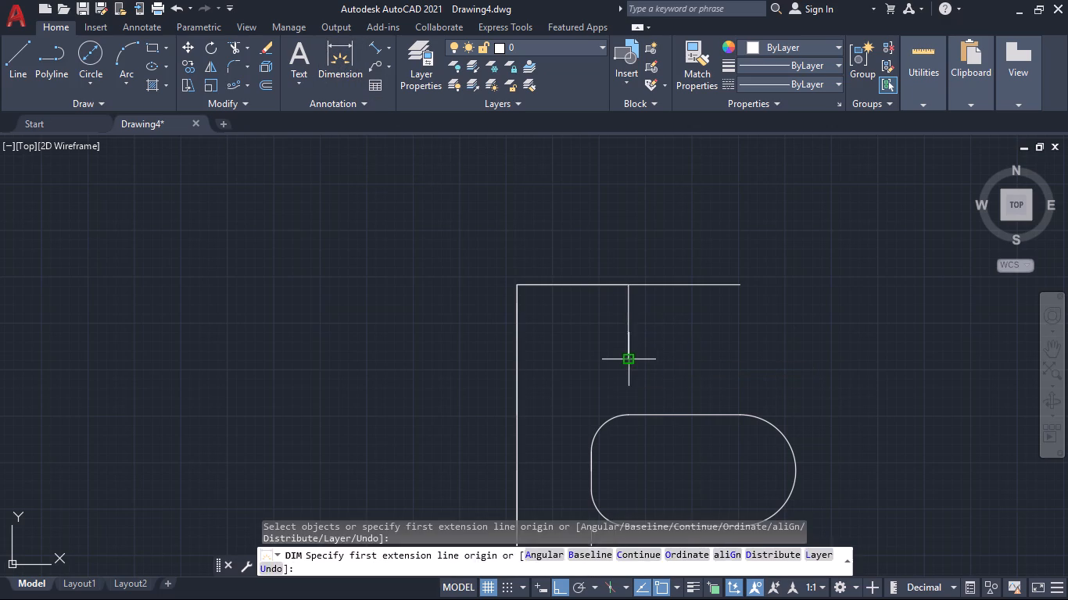
left_click(631, 359)
left_click(627, 287)
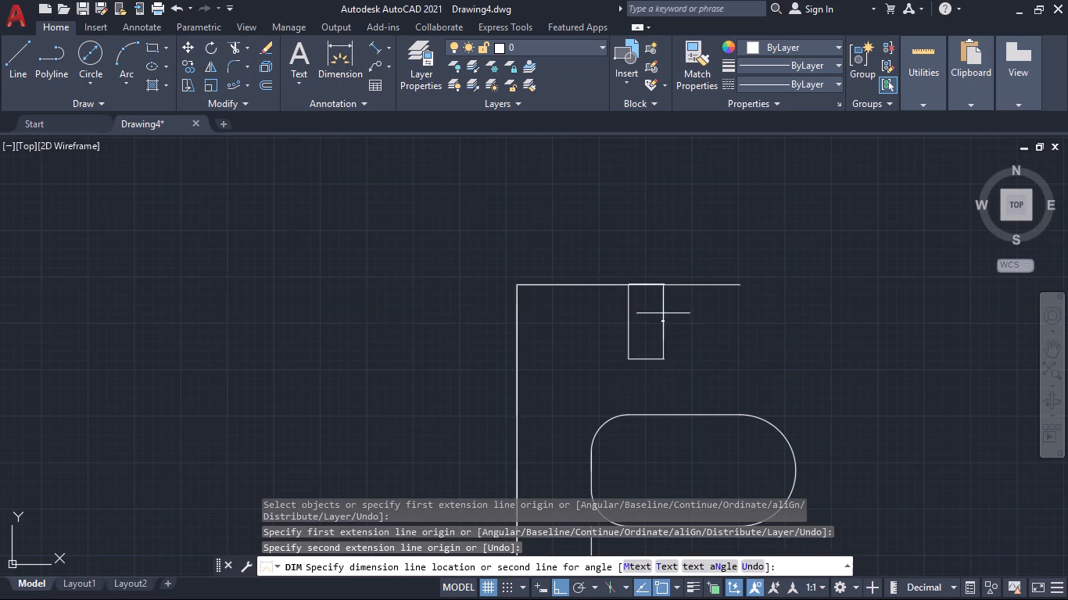
scroll(663, 313, "up", 5)
scroll(663, 313, "down", 7)
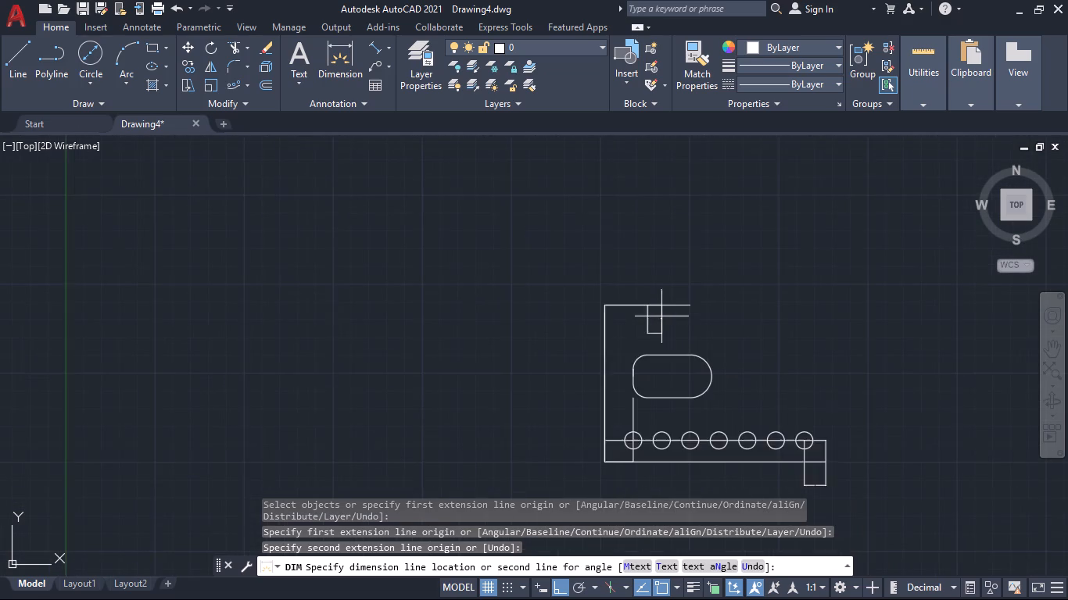
scroll(661, 316, "up", 1)
key("Escape")
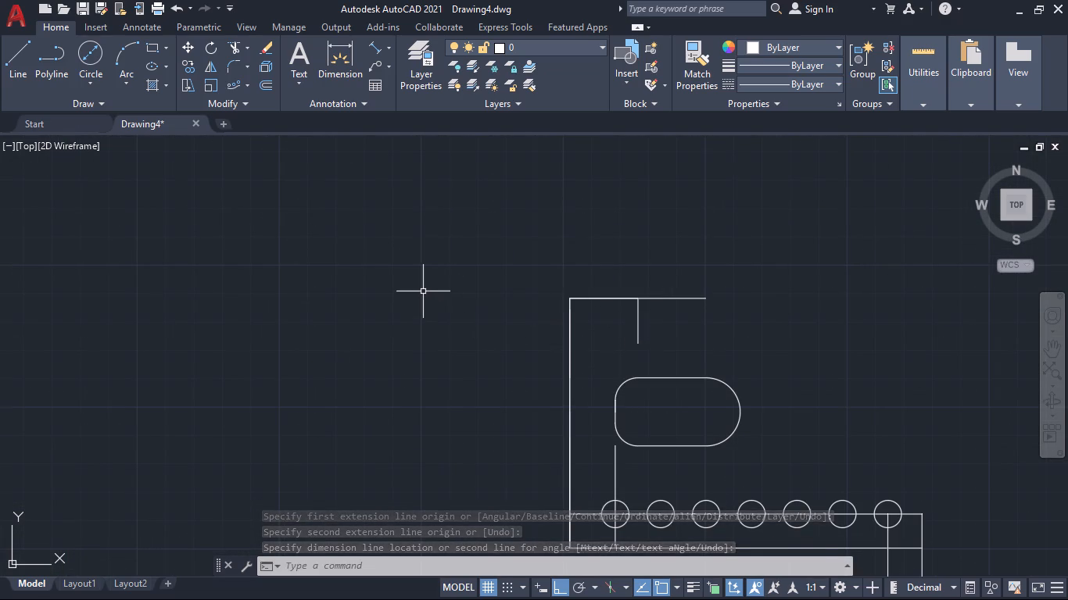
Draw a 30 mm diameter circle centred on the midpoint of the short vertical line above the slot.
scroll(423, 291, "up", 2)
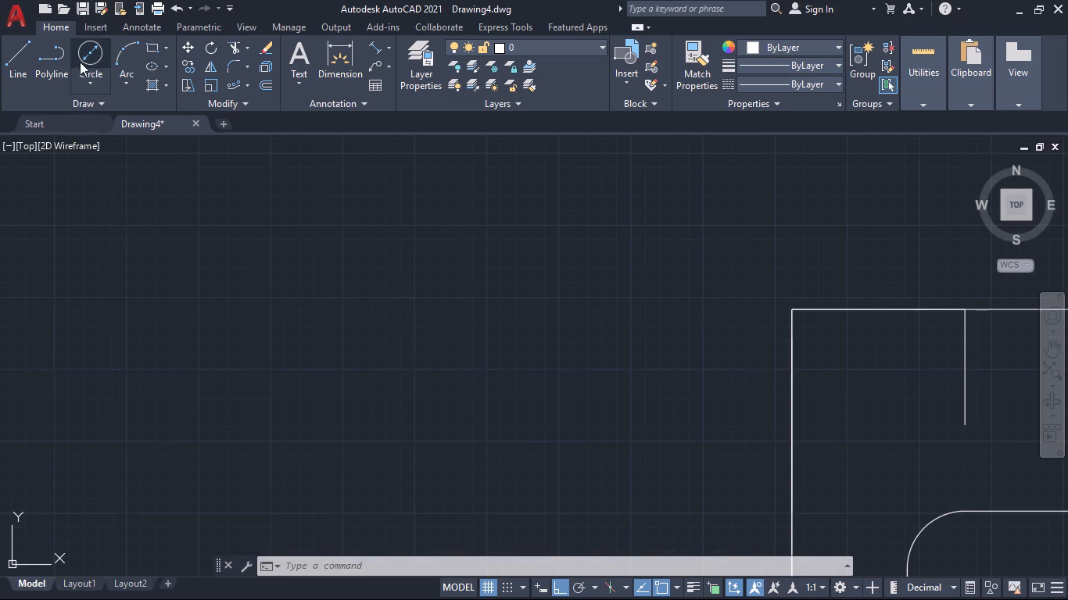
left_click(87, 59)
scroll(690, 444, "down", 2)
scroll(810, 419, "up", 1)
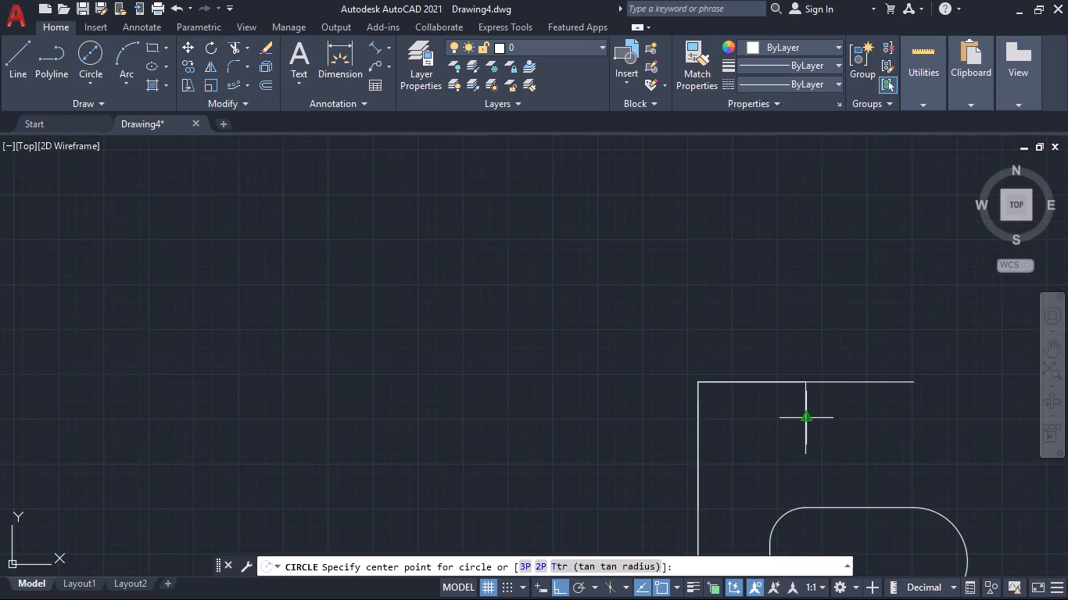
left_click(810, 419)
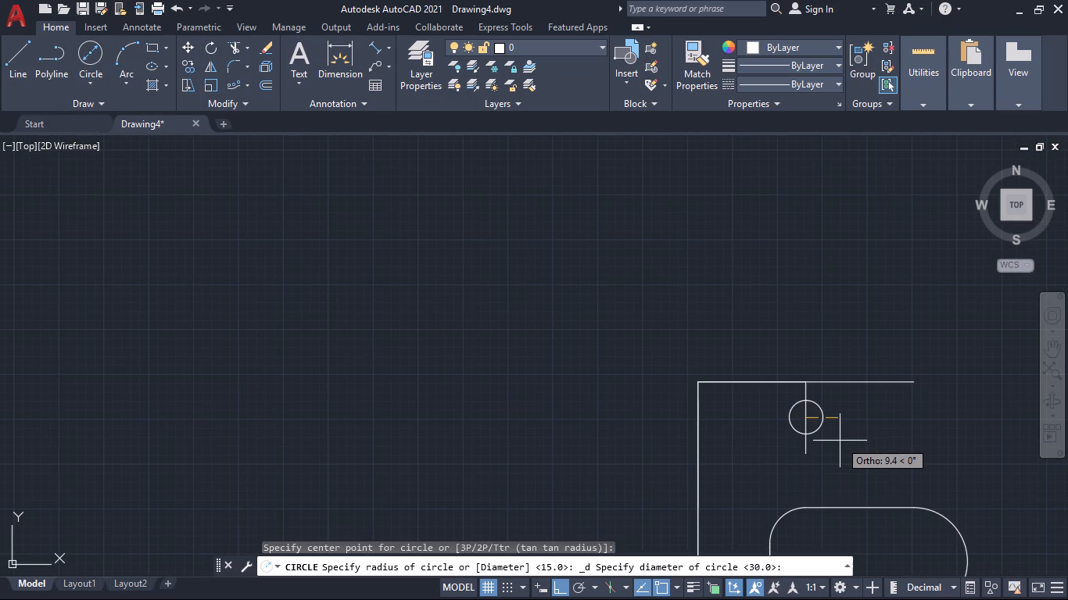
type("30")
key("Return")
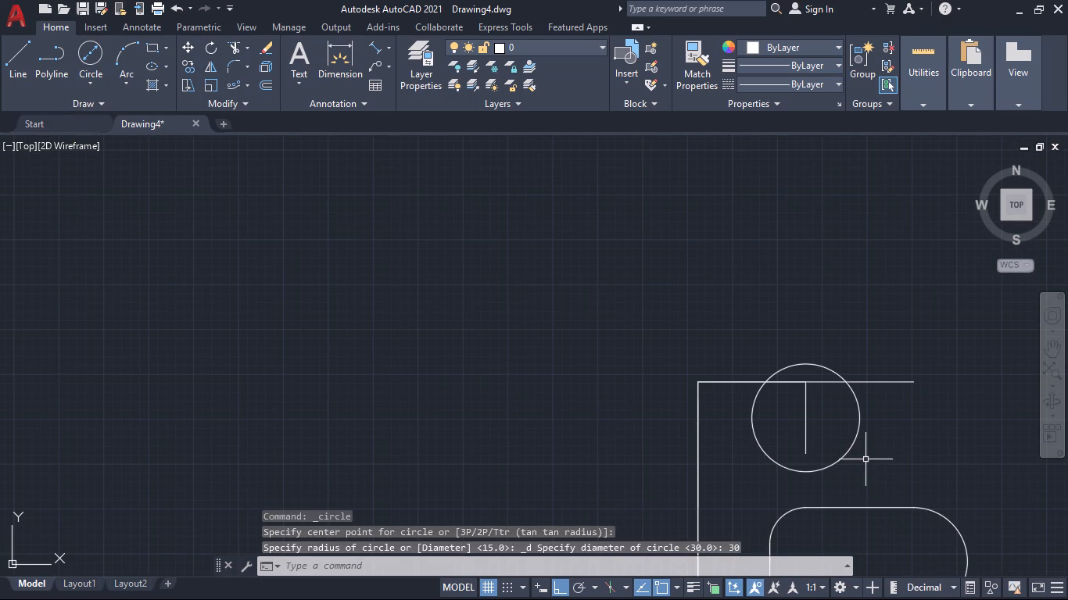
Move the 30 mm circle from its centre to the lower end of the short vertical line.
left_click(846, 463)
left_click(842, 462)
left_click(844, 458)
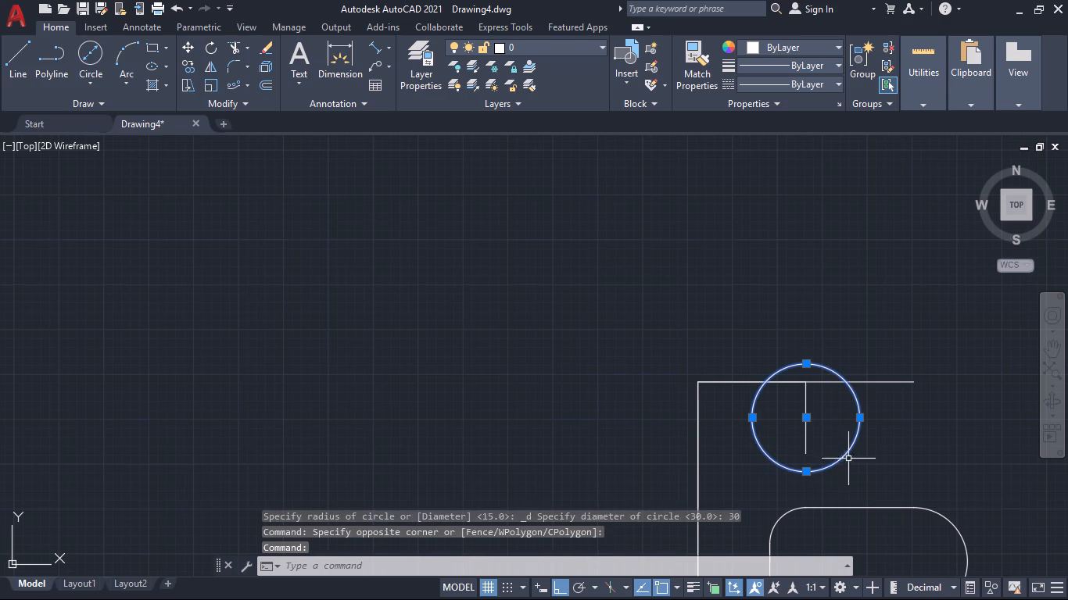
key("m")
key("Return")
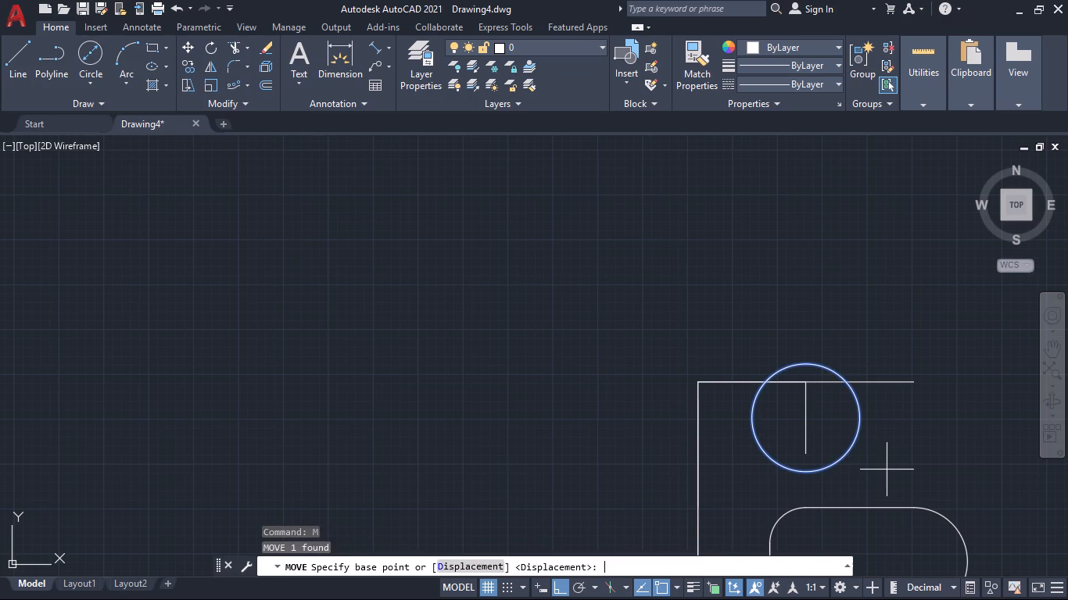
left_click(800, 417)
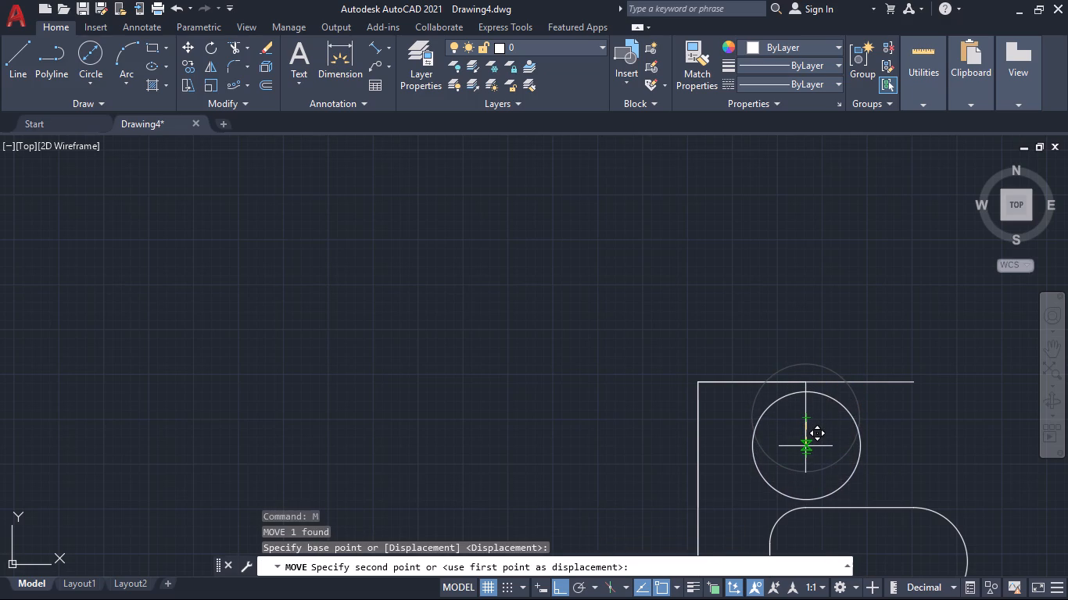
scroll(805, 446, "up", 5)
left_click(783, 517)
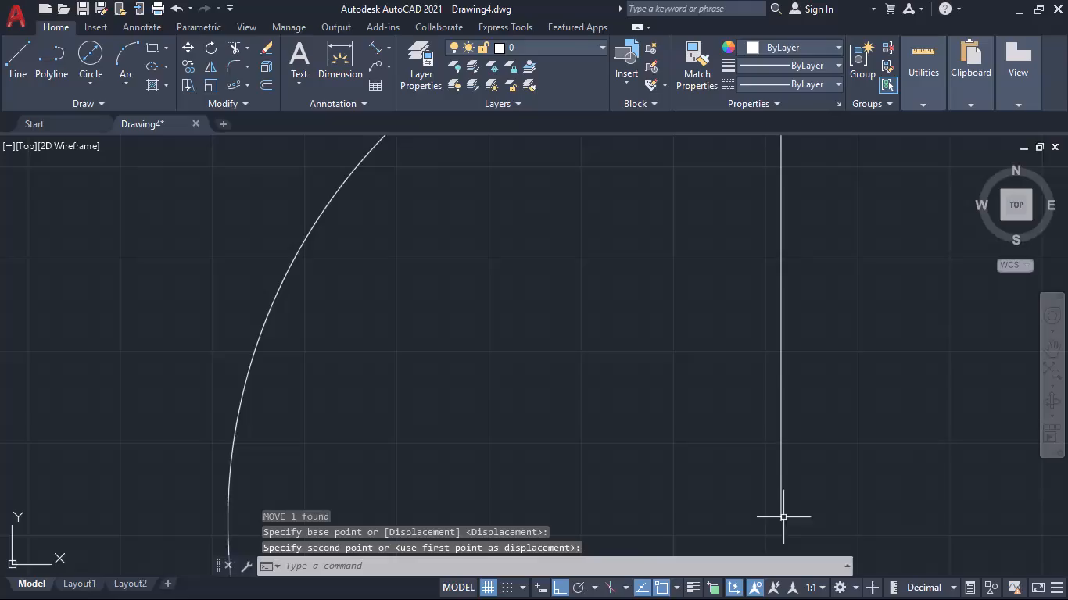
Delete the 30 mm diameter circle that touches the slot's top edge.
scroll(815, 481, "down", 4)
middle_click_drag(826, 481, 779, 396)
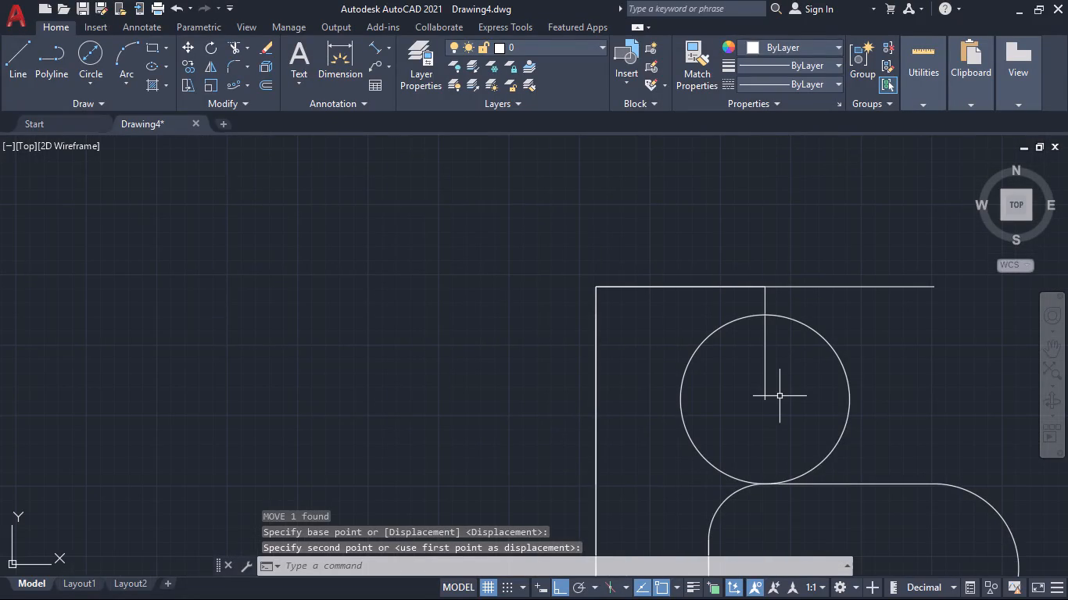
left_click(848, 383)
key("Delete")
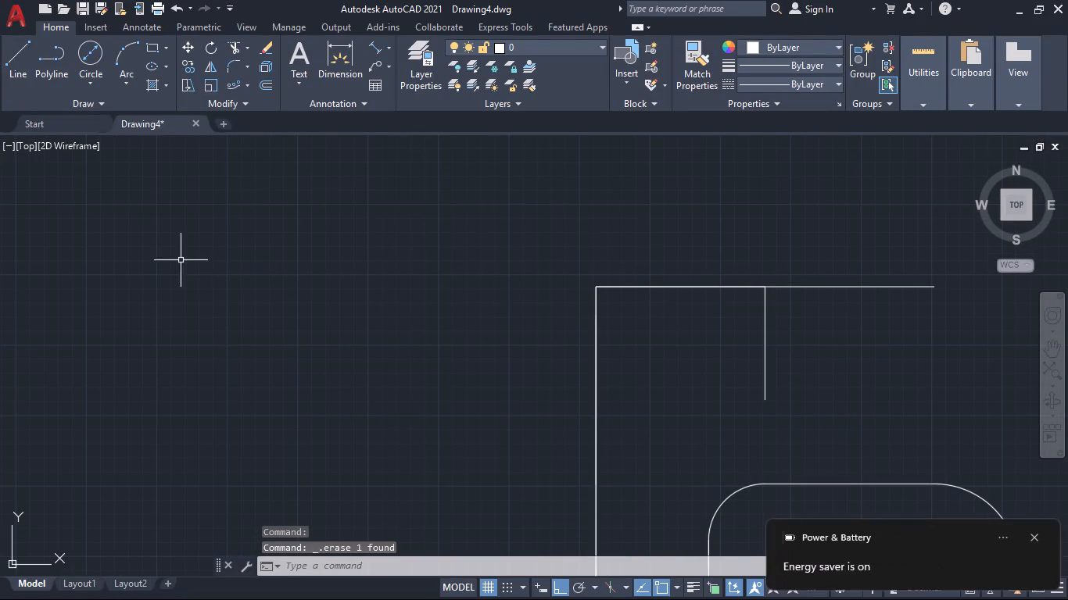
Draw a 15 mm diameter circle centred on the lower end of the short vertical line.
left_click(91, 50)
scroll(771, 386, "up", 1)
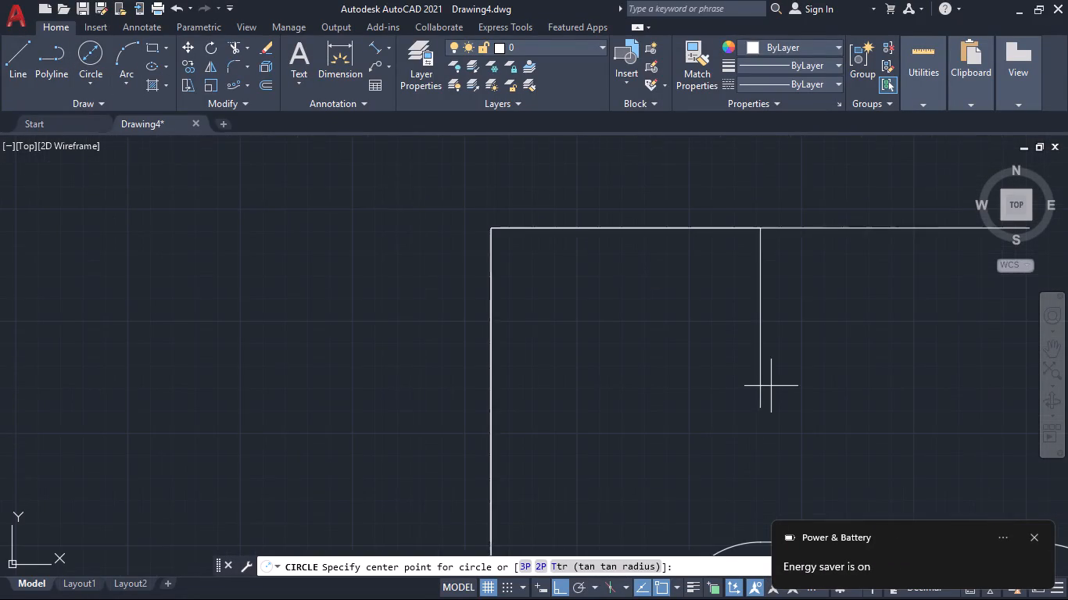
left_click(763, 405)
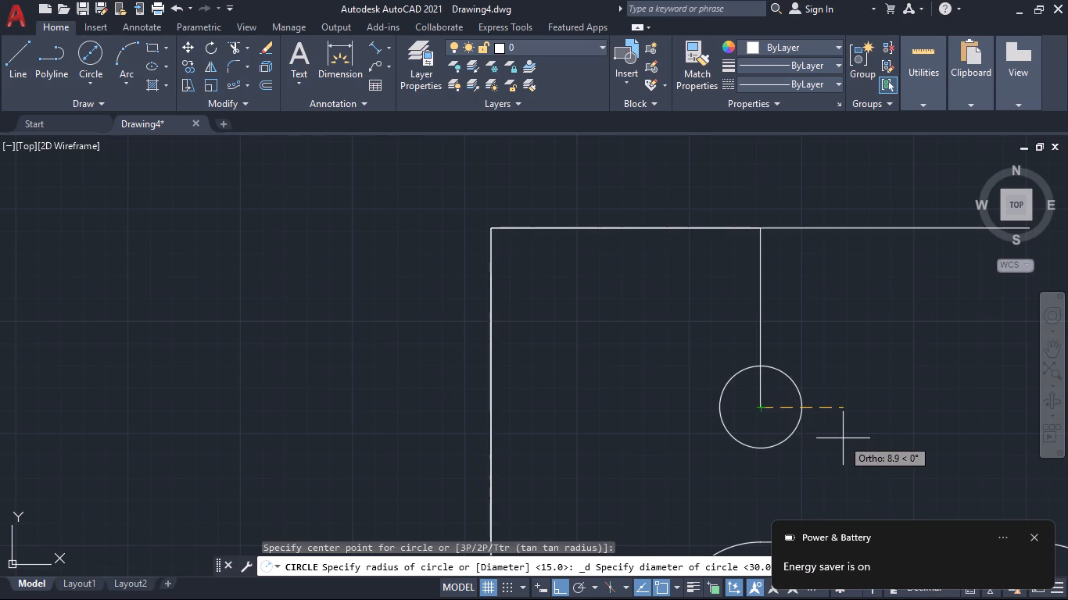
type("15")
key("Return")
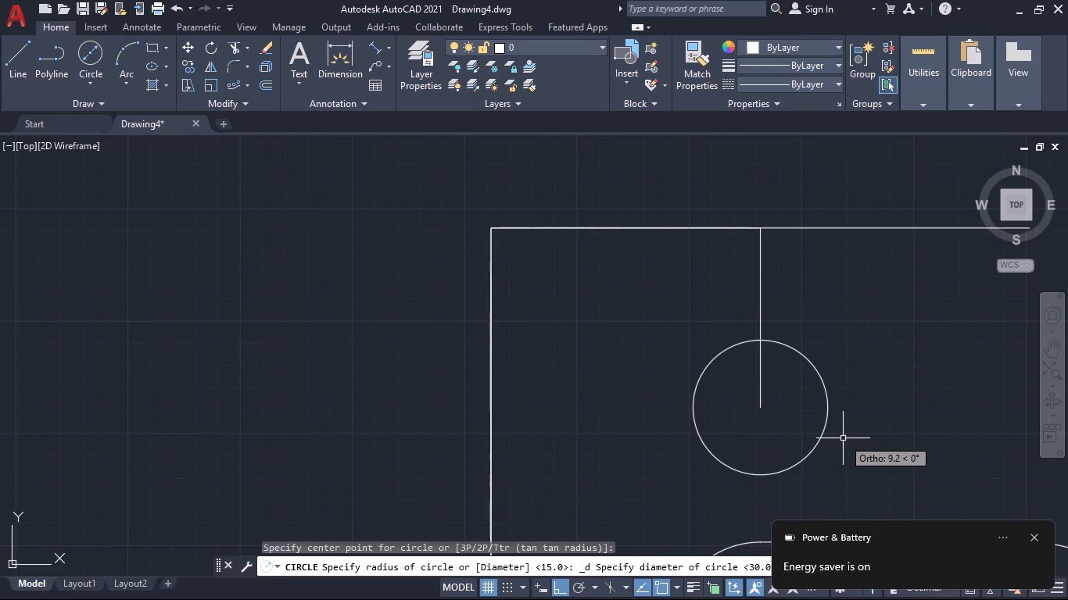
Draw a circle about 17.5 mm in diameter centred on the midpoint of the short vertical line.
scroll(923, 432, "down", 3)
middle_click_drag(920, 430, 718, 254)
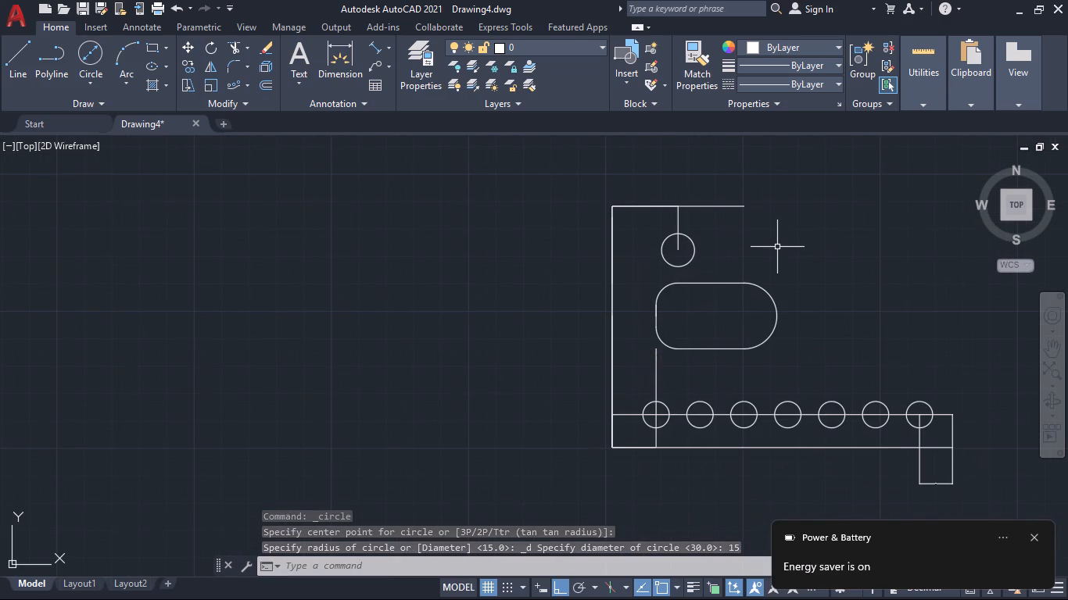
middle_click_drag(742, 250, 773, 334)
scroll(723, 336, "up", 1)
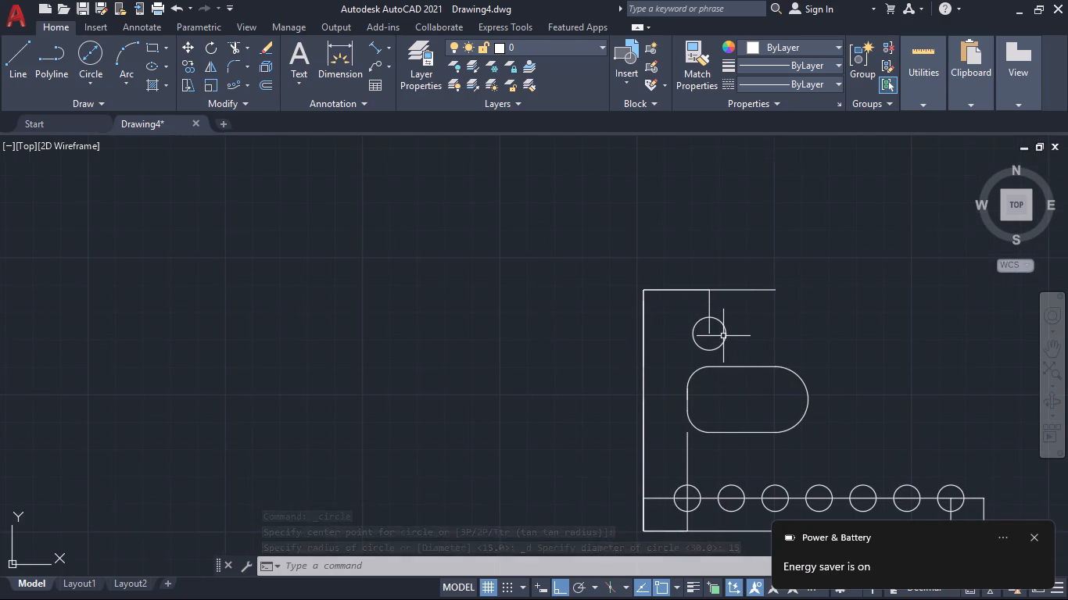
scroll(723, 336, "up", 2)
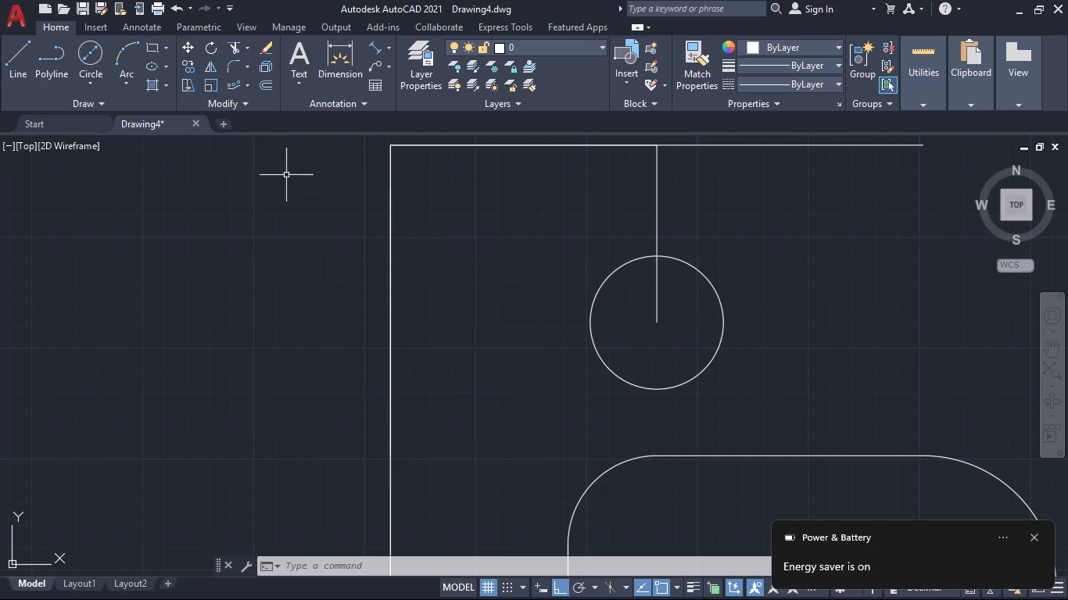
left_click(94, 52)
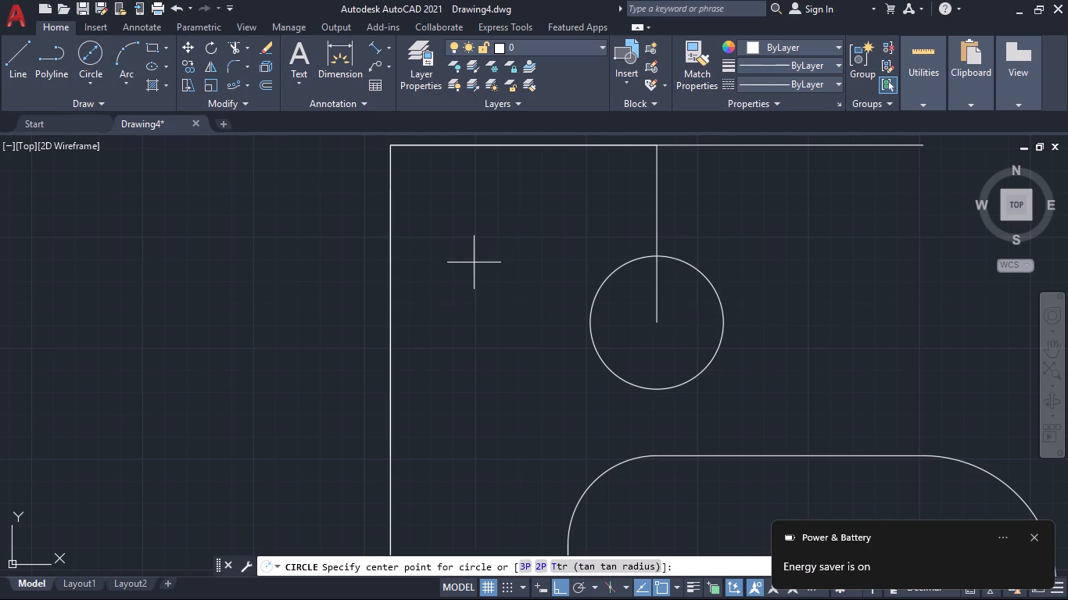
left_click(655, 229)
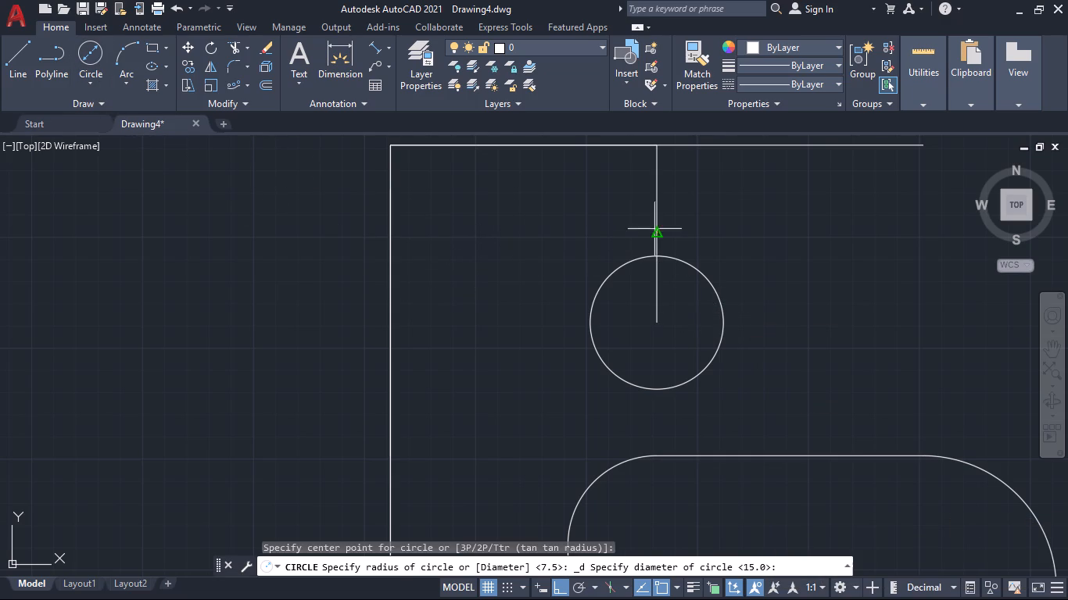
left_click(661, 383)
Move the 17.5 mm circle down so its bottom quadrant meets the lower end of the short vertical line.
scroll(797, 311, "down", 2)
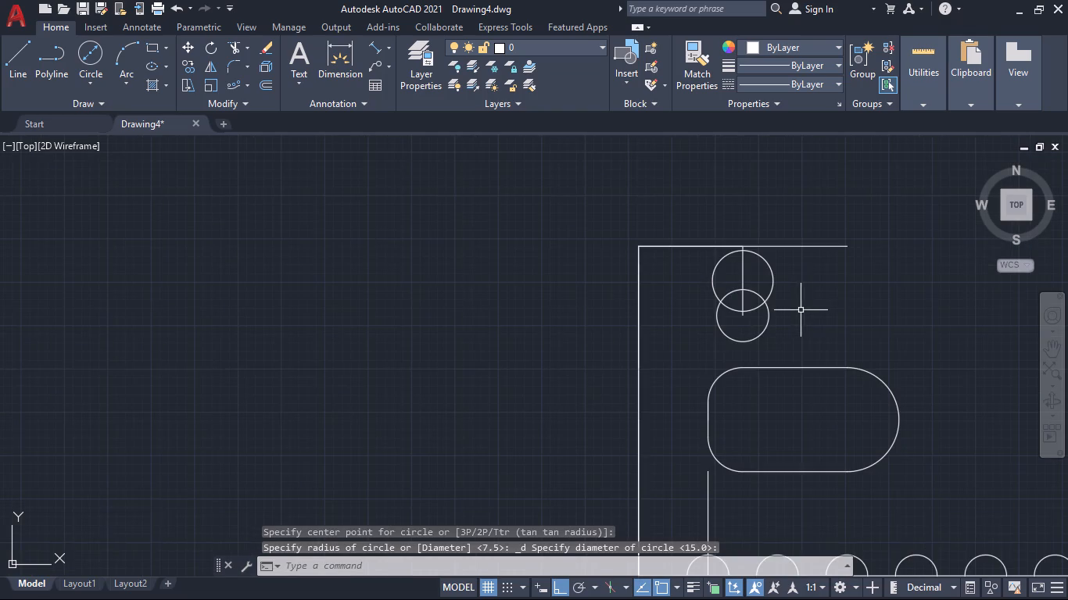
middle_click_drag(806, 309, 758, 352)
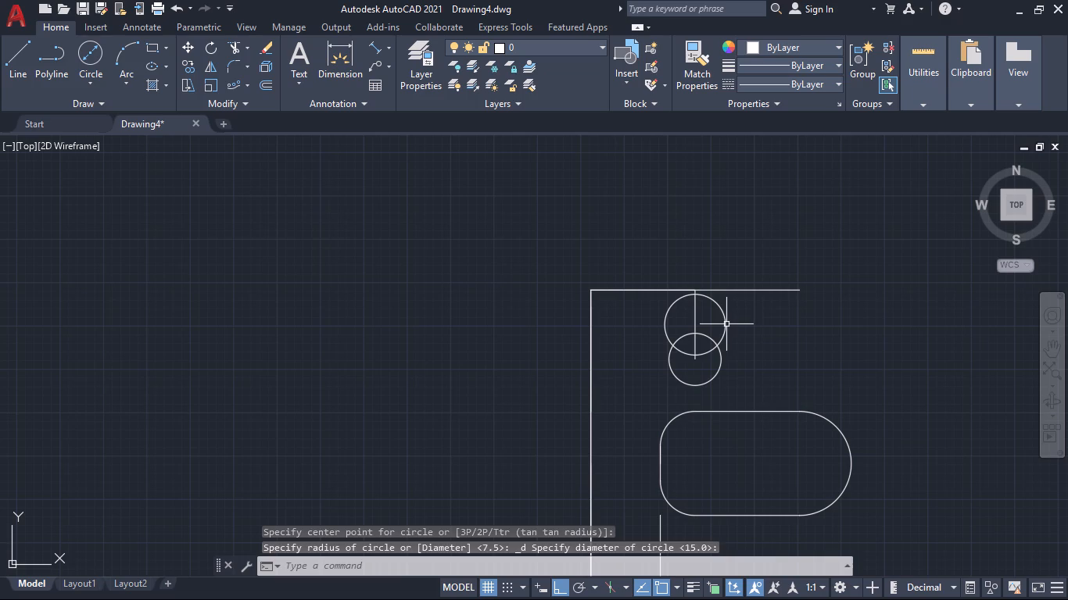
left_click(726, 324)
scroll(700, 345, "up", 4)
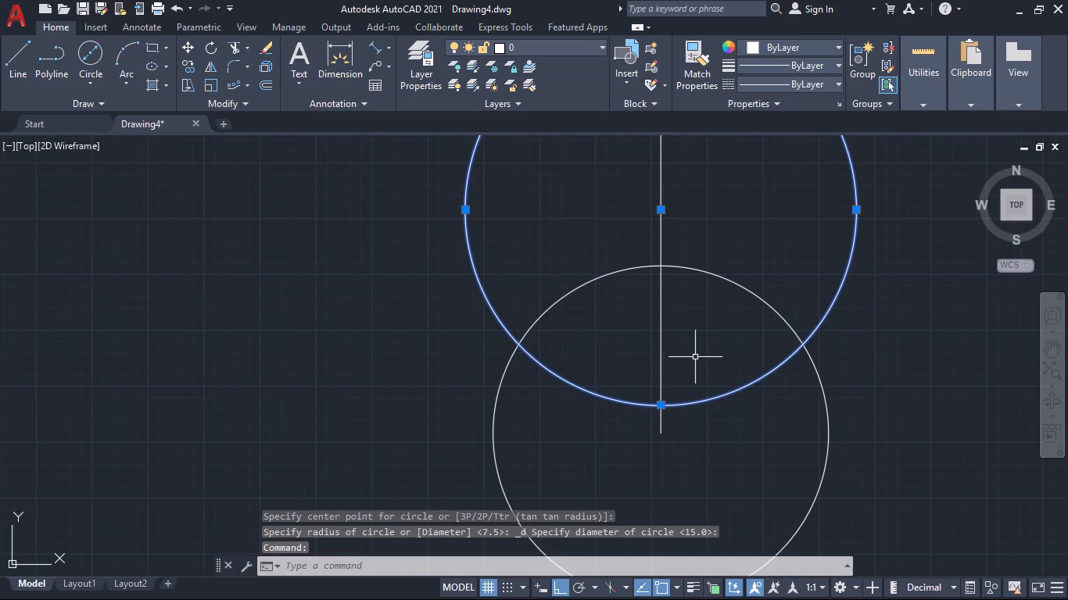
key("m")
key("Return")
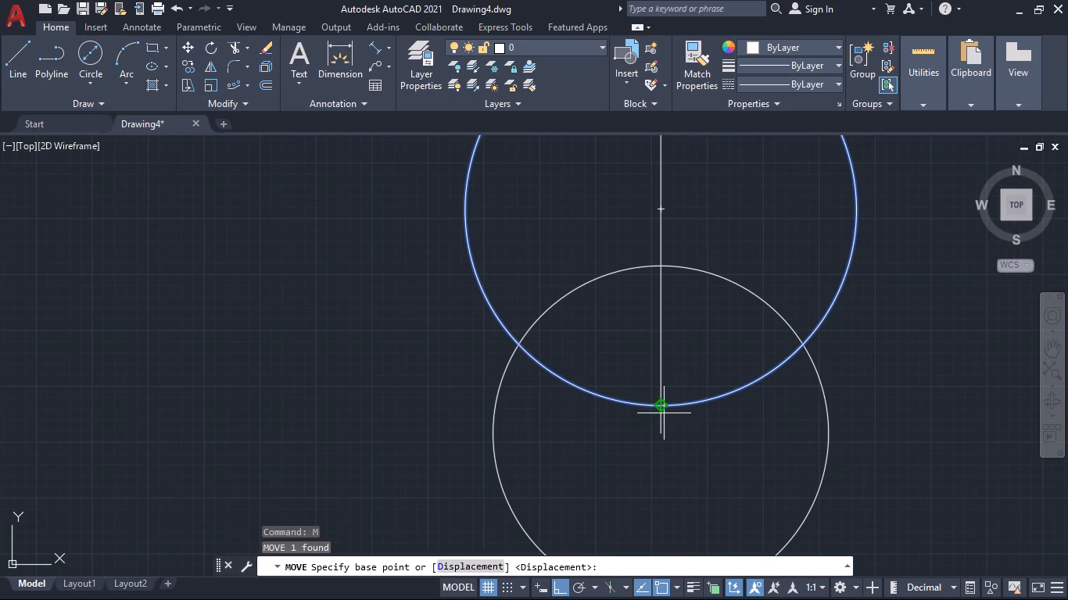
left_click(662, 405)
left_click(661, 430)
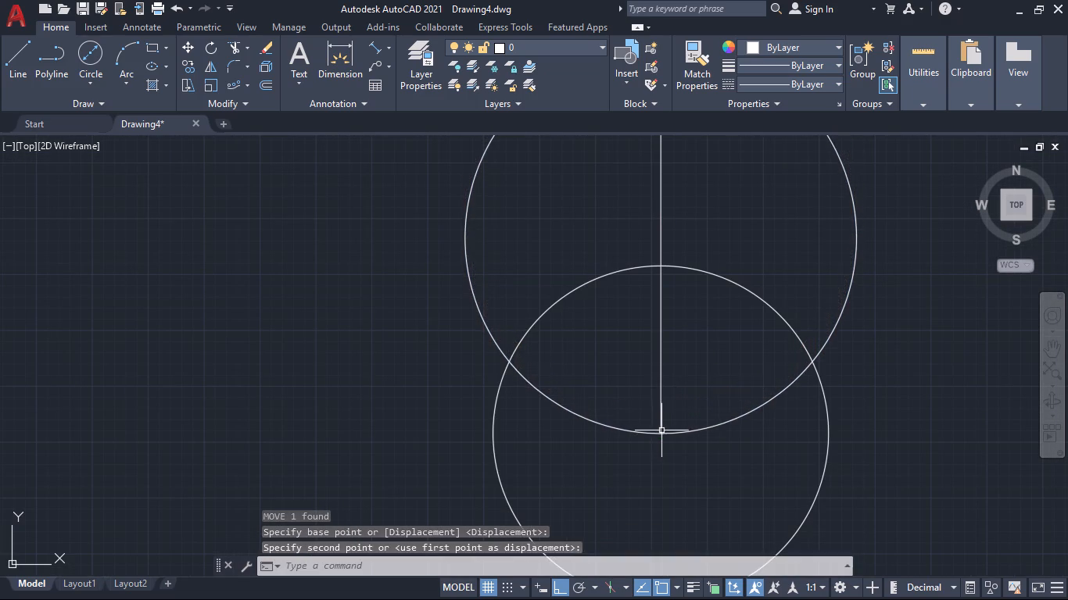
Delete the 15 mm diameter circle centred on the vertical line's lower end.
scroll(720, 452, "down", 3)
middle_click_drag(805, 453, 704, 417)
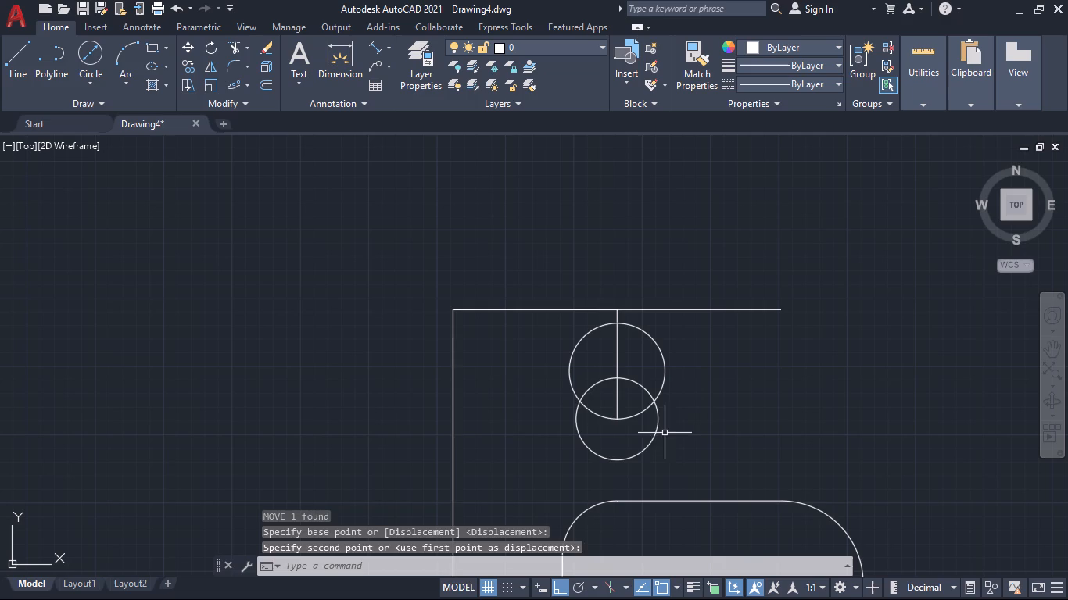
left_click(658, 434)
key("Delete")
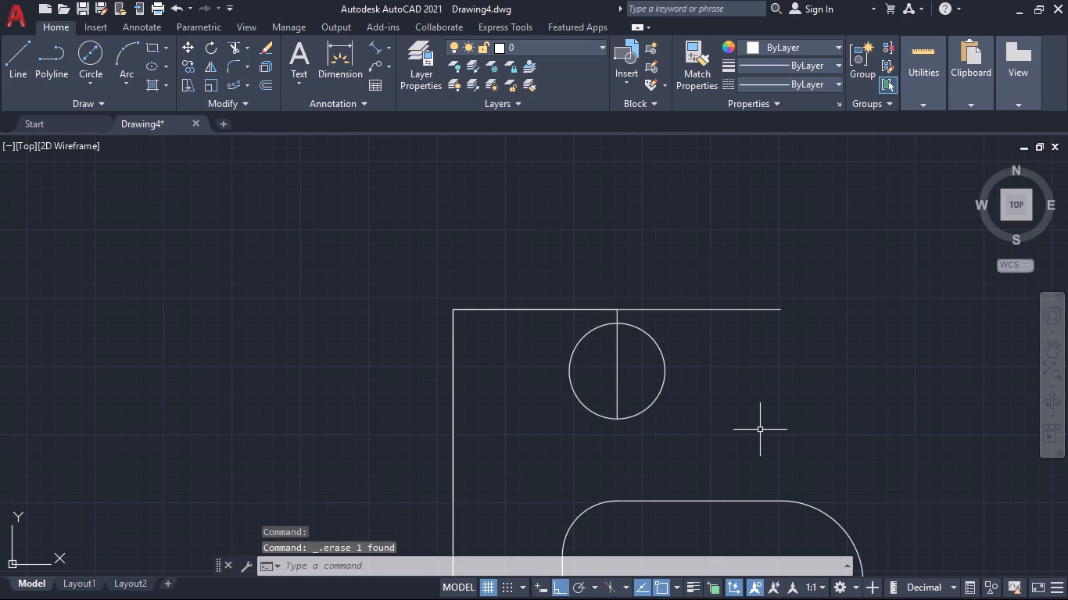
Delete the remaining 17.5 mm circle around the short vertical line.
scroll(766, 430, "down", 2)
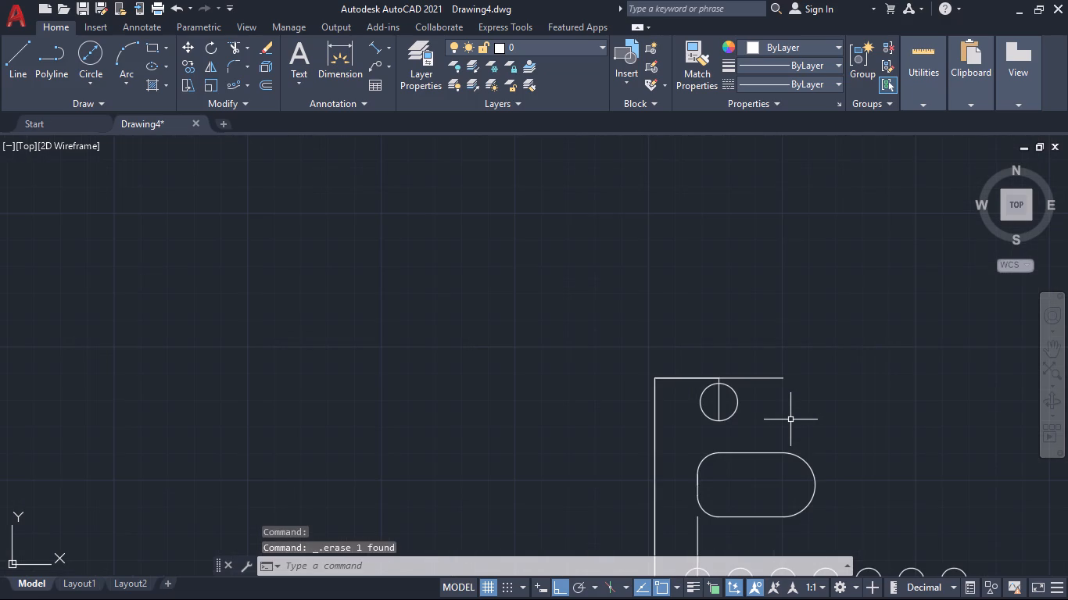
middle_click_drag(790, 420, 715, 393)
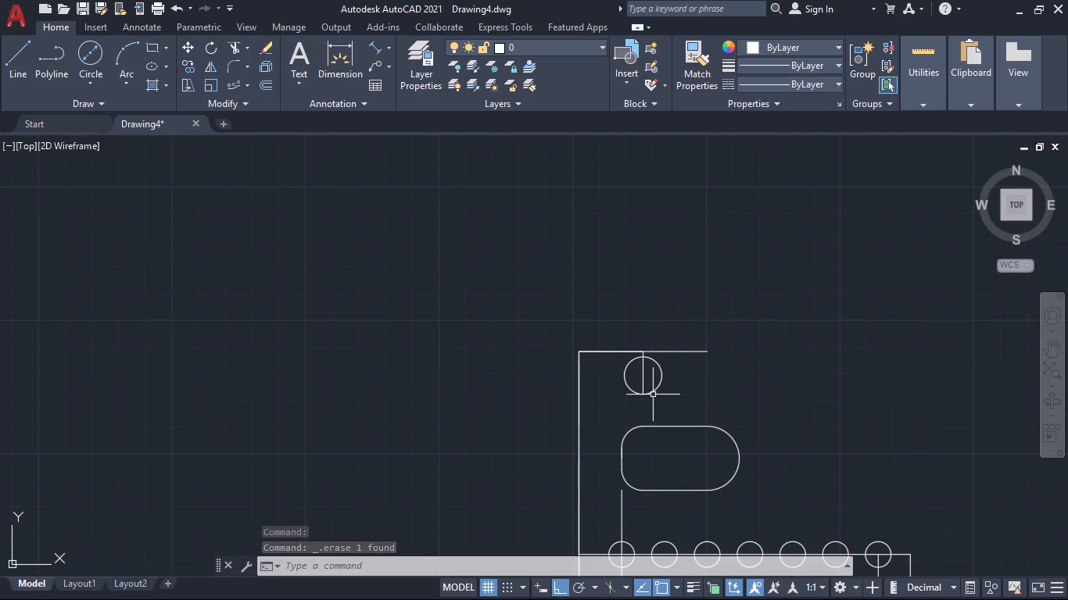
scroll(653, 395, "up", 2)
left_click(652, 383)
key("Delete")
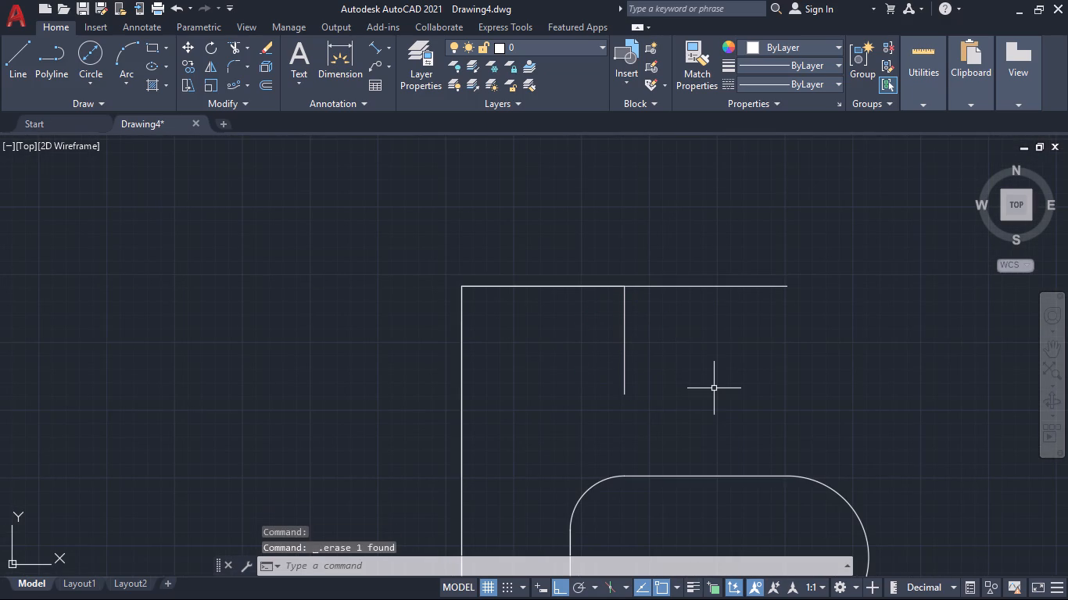
Draw a 30 mm diameter circle centred on the midpoint of the short vertical line above the slot.
left_click(95, 58)
left_click(627, 341)
type("30")
key("Return")
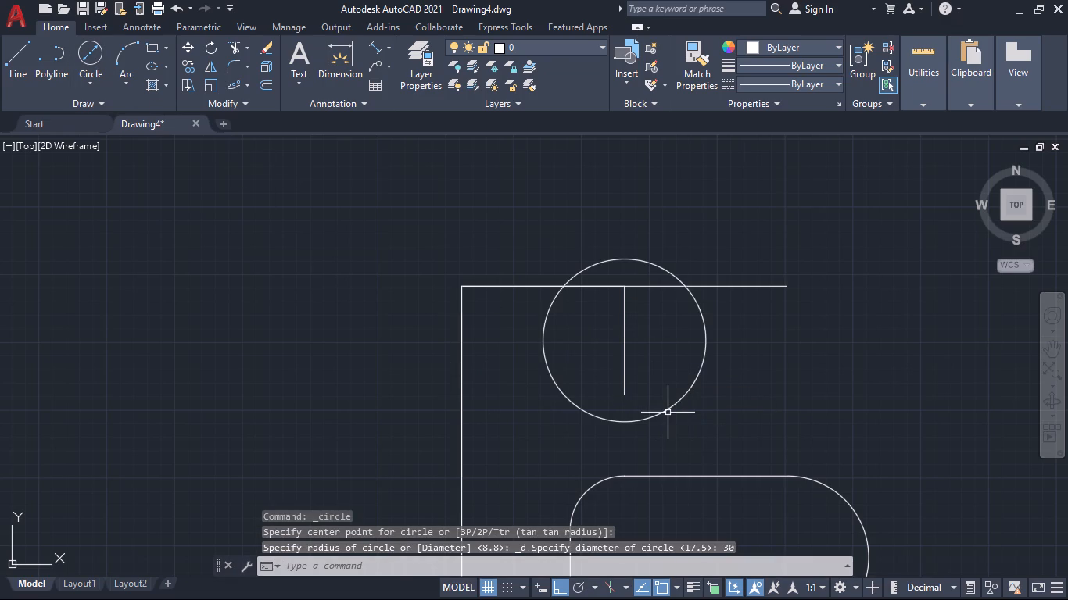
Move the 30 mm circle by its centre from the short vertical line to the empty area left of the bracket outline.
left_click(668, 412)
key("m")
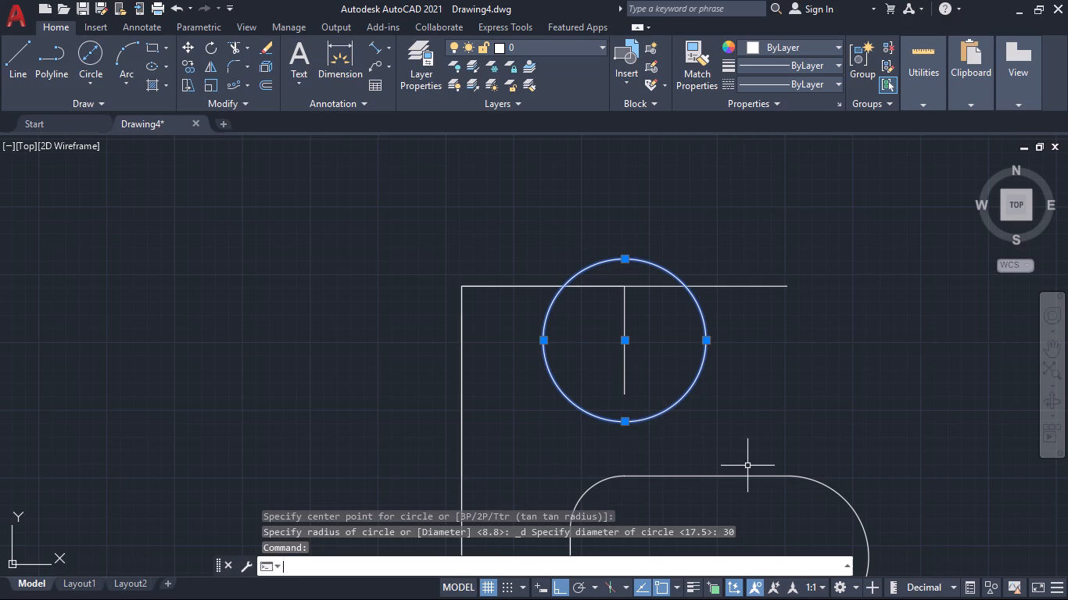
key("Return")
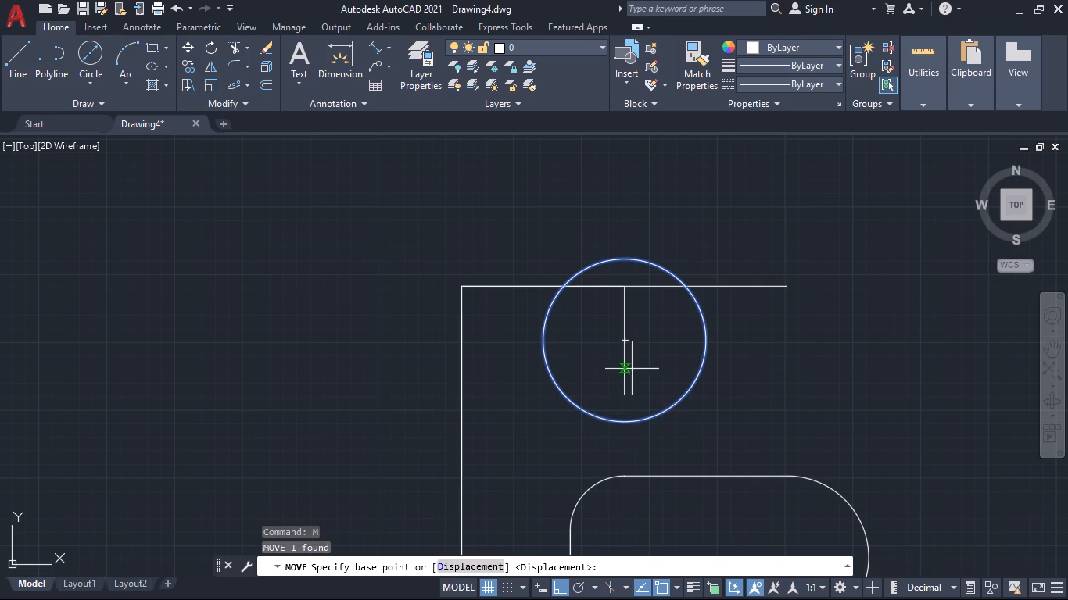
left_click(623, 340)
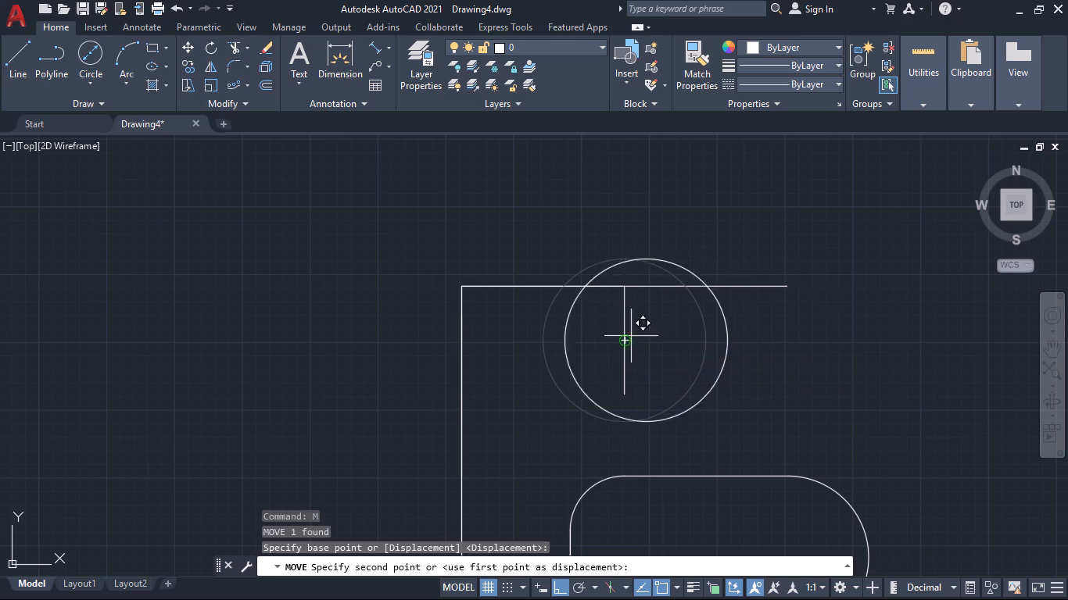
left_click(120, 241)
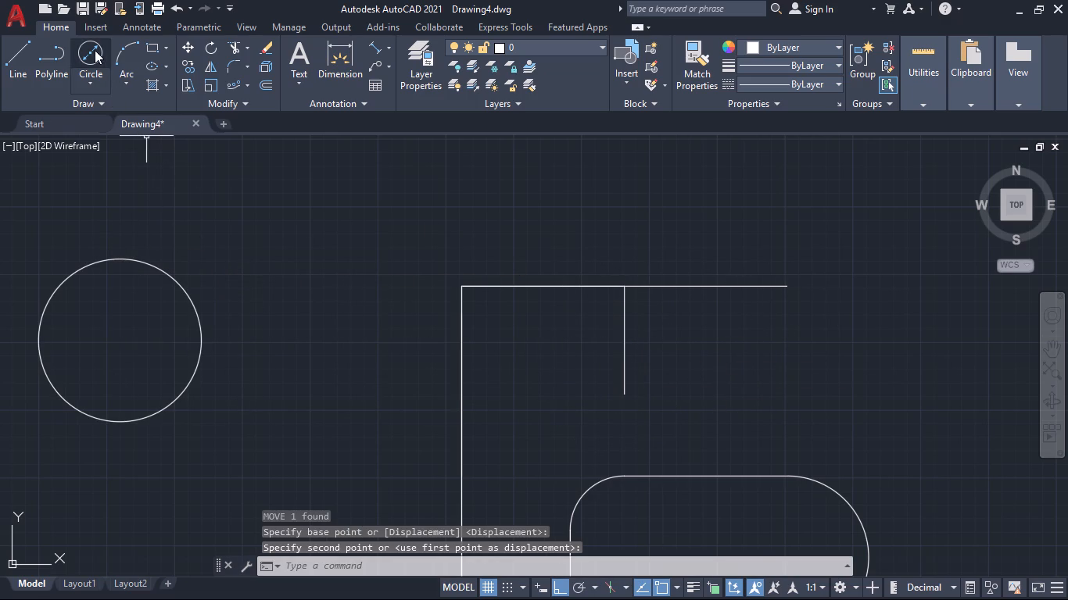
Draw a 20 mm diameter circle in the empty area left of the bracket outline, above the 30 mm circle.
left_click(95, 50)
left_click(268, 198)
type("20")
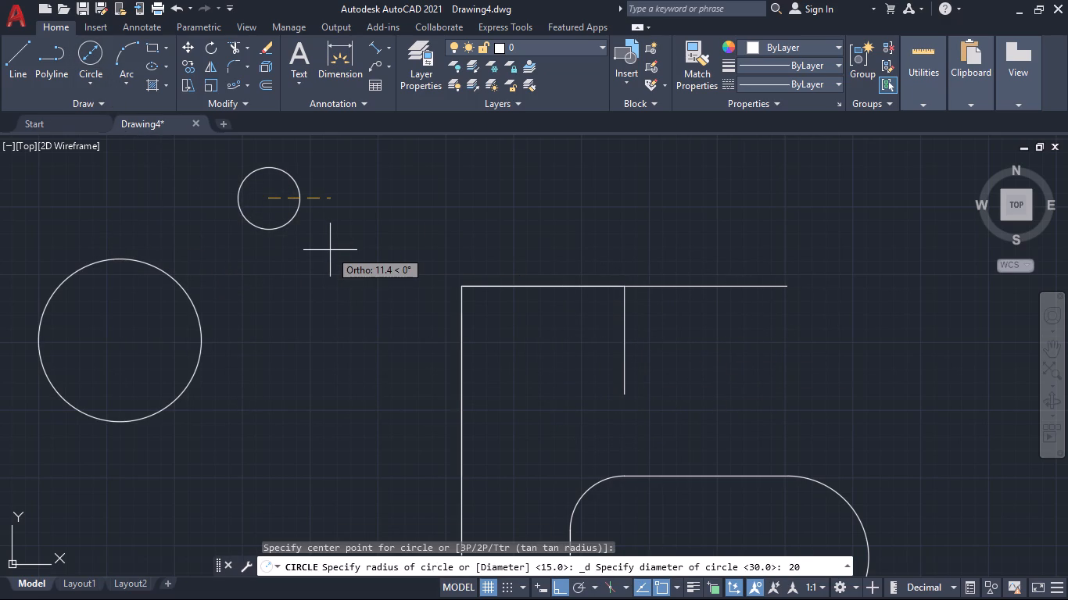
key("Return")
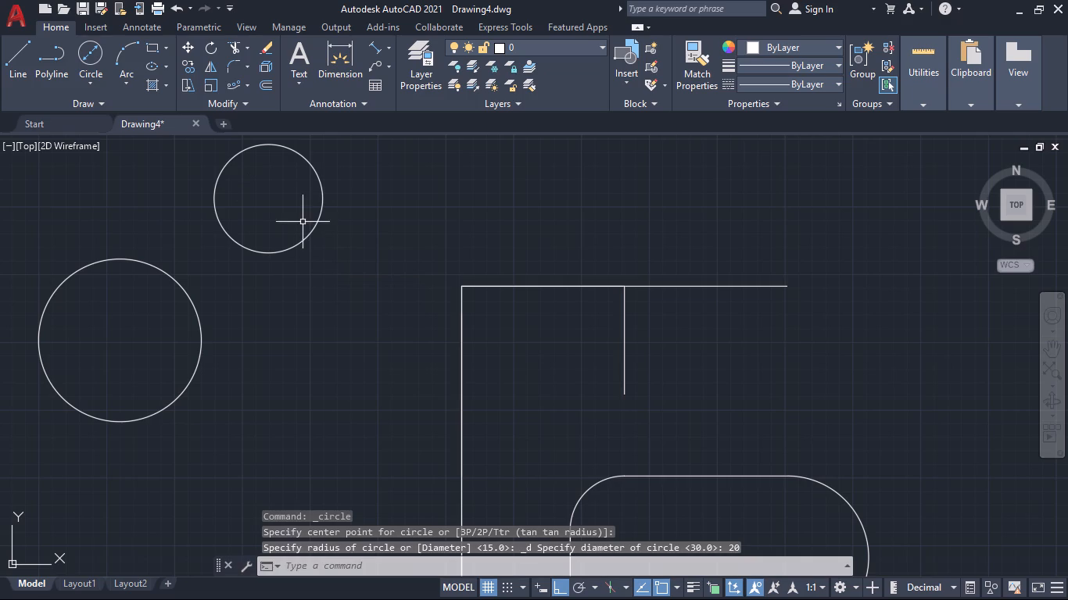
Move the 20 mm circle by its centre onto the short vertical line, slightly below the line's midpoint, with Ortho off.
left_click(310, 229)
key("m")
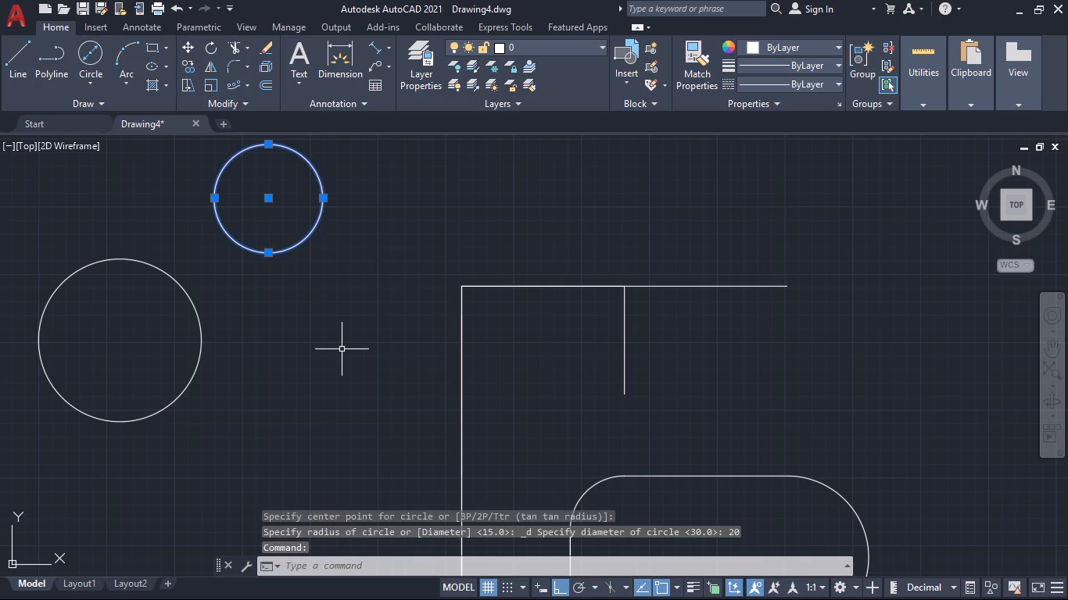
key("Return")
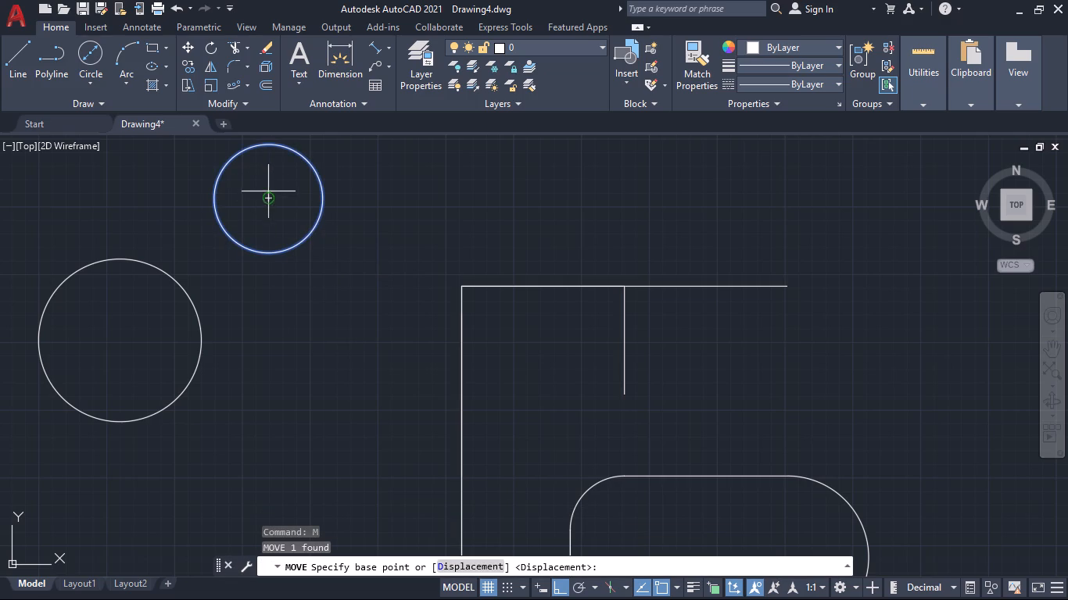
left_click(270, 197)
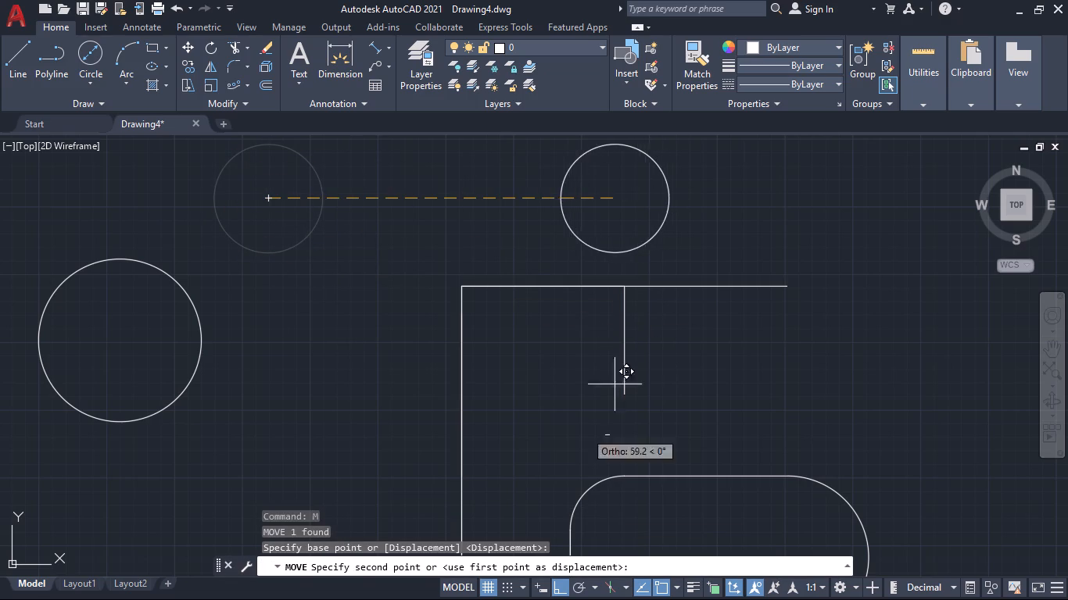
left_click(582, 592)
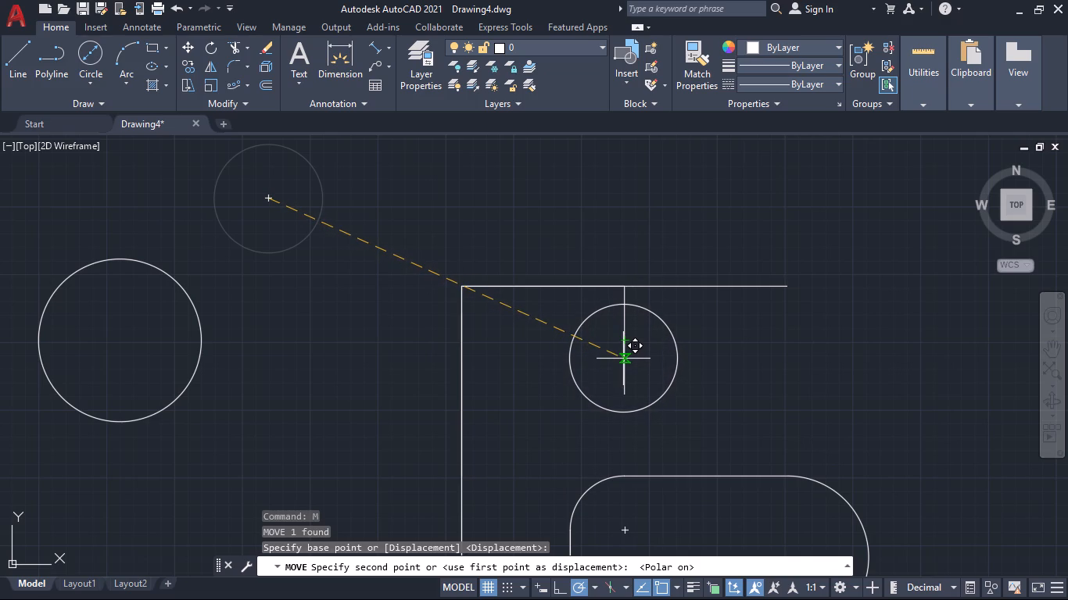
left_click(623, 359)
Delete the short vertical line through the 20 mm circle and the spare 30 mm circle left of the outline.
scroll(680, 364, "down", 3)
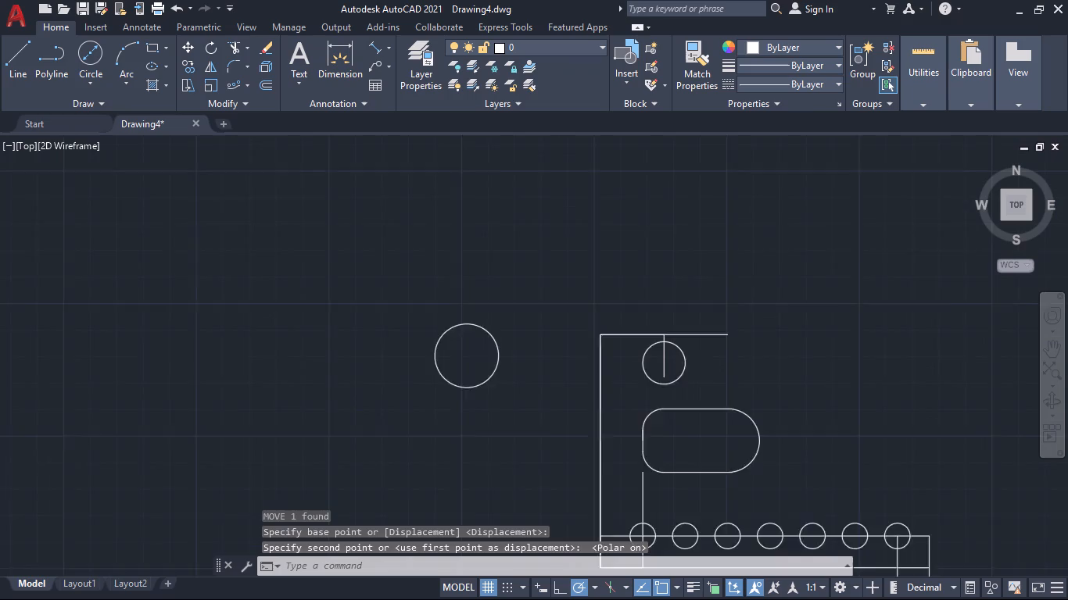
middle_click_drag(744, 367, 710, 345)
scroll(620, 336, "up", 4)
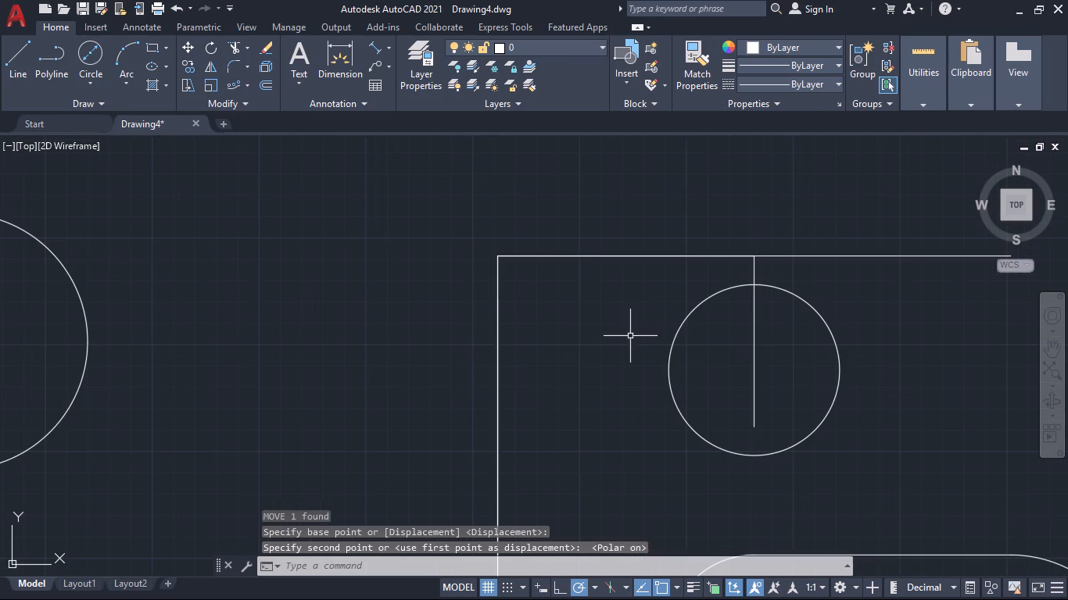
left_click(754, 341)
left_click(83, 339)
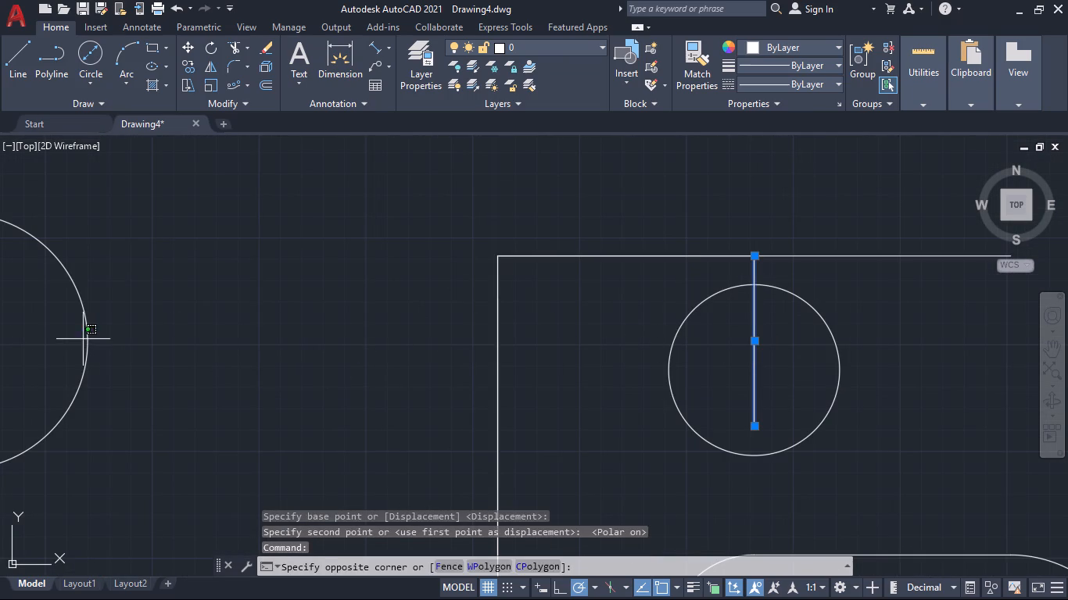
left_click(96, 337)
left_click(88, 334)
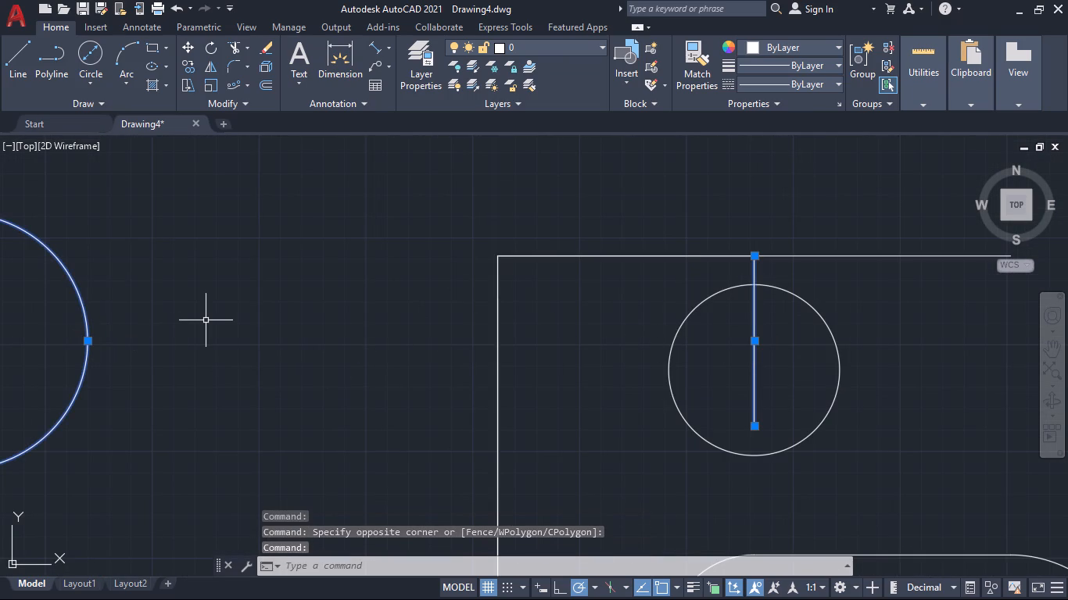
key("Delete")
Delete the vertical construction line below the slot and the horizontal construction line through the seven hole centres.
scroll(249, 316, "down", 3)
scroll(344, 350, "up", 2)
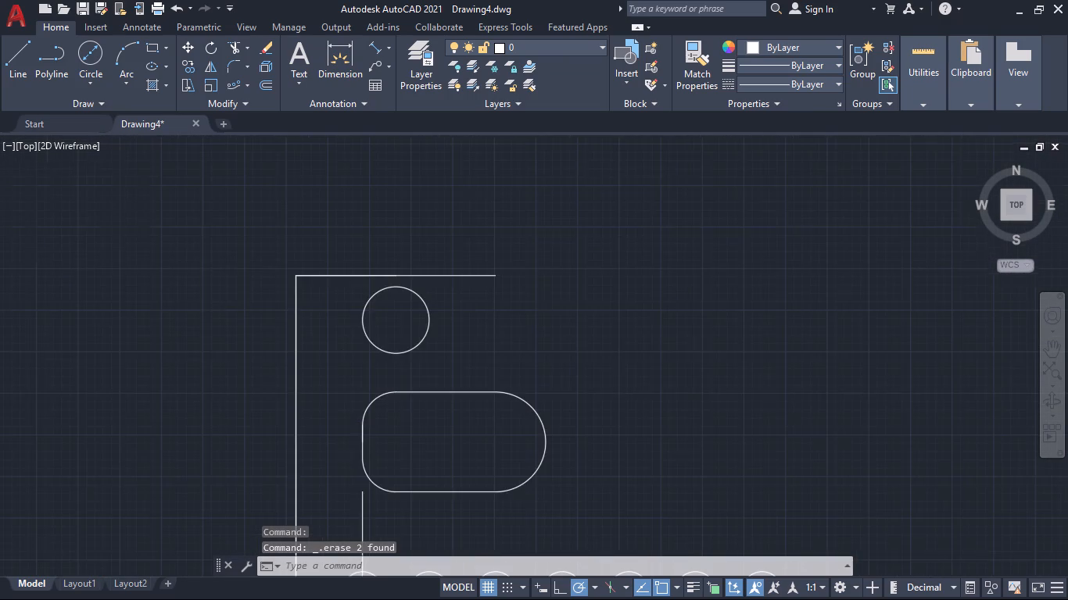
scroll(344, 350, "down", 2)
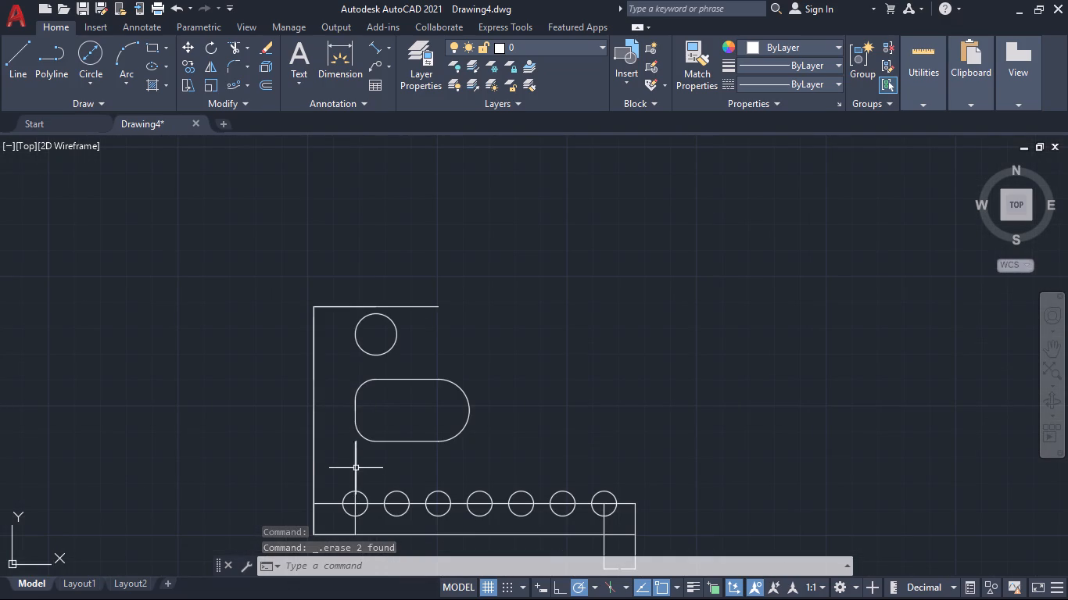
left_click(355, 468)
left_click(333, 505)
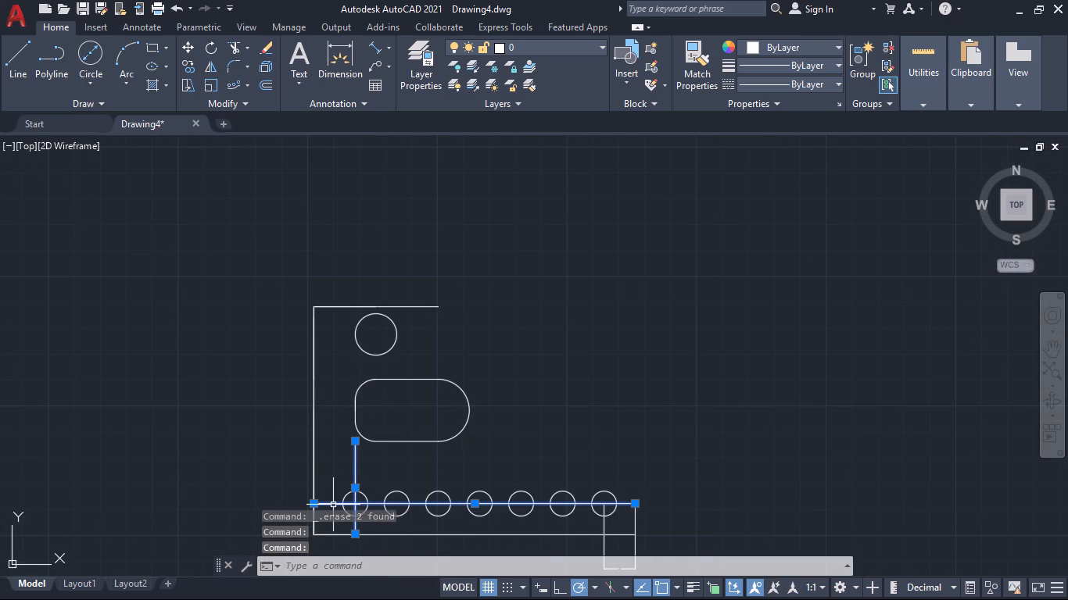
scroll(333, 505, "up", 2)
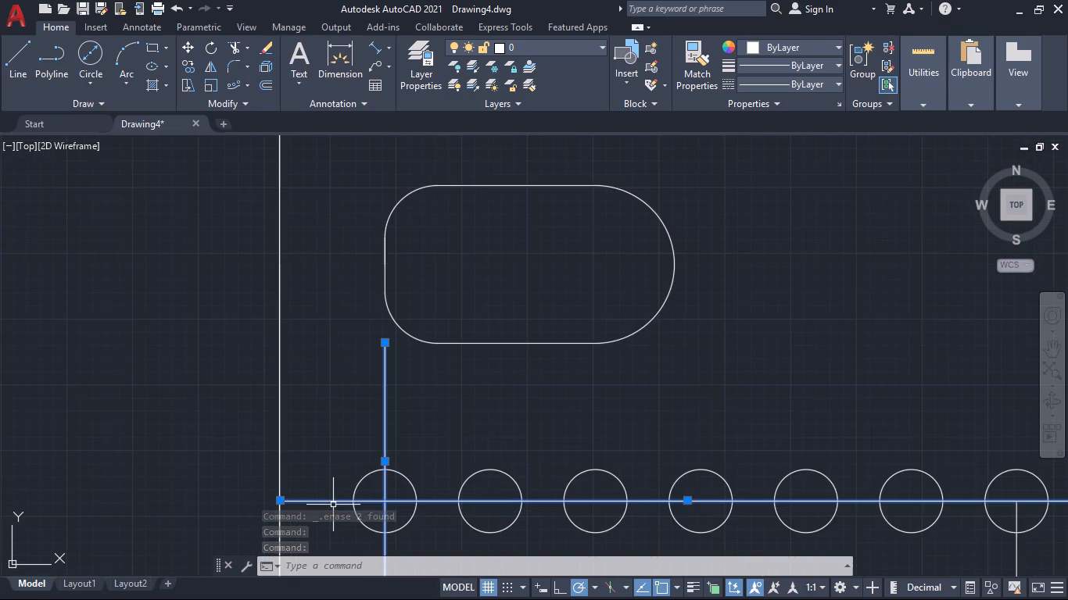
scroll(333, 505, "down", 2)
scroll(328, 482, "up", 1)
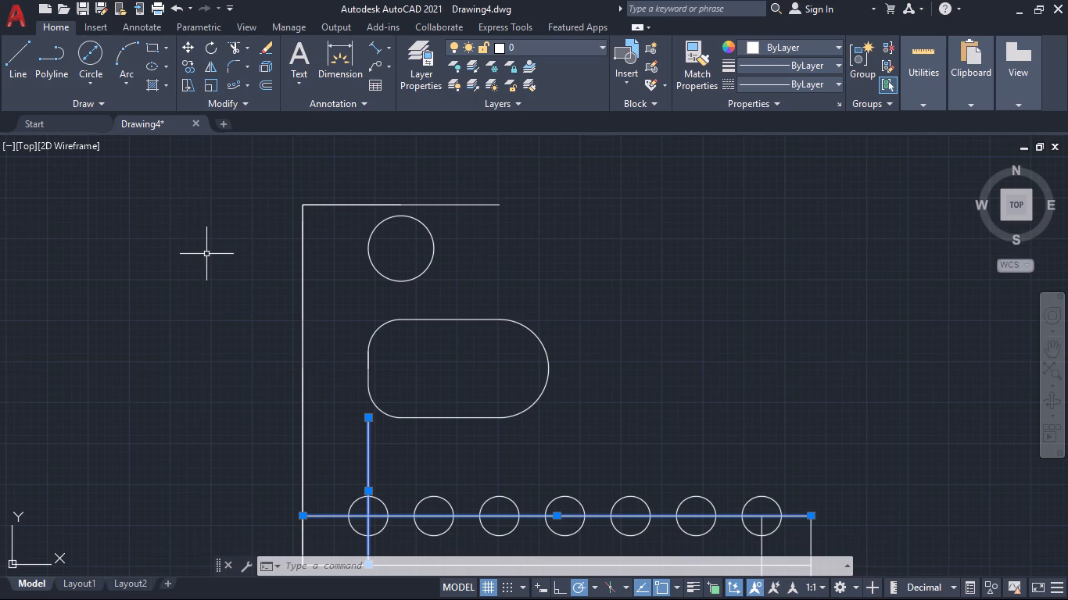
scroll(260, 280, "down", 2)
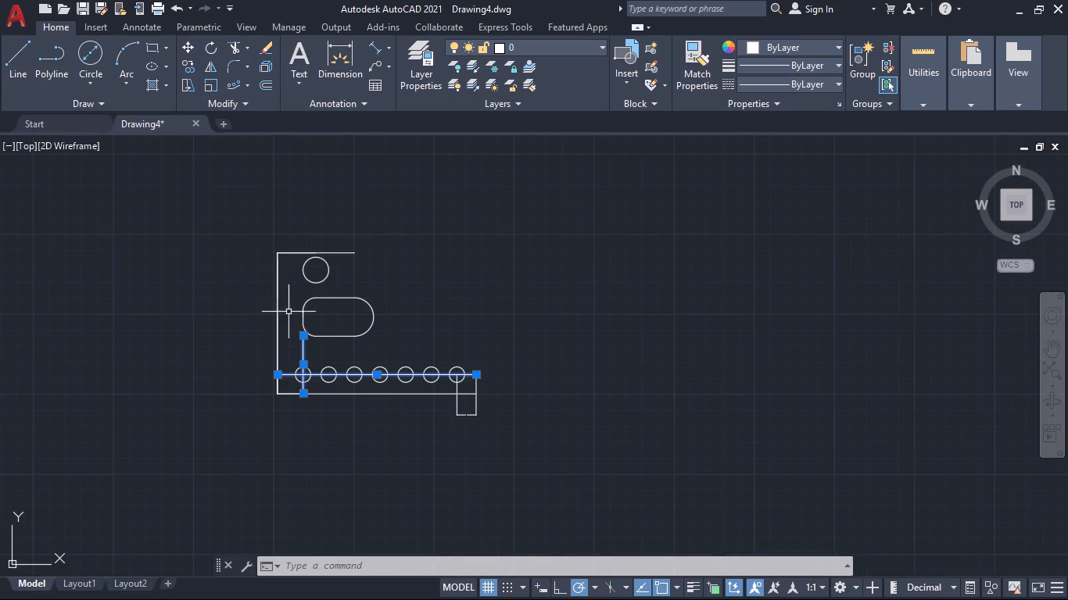
scroll(330, 303, "up", 2)
middle_click_drag(332, 323, 378, 246)
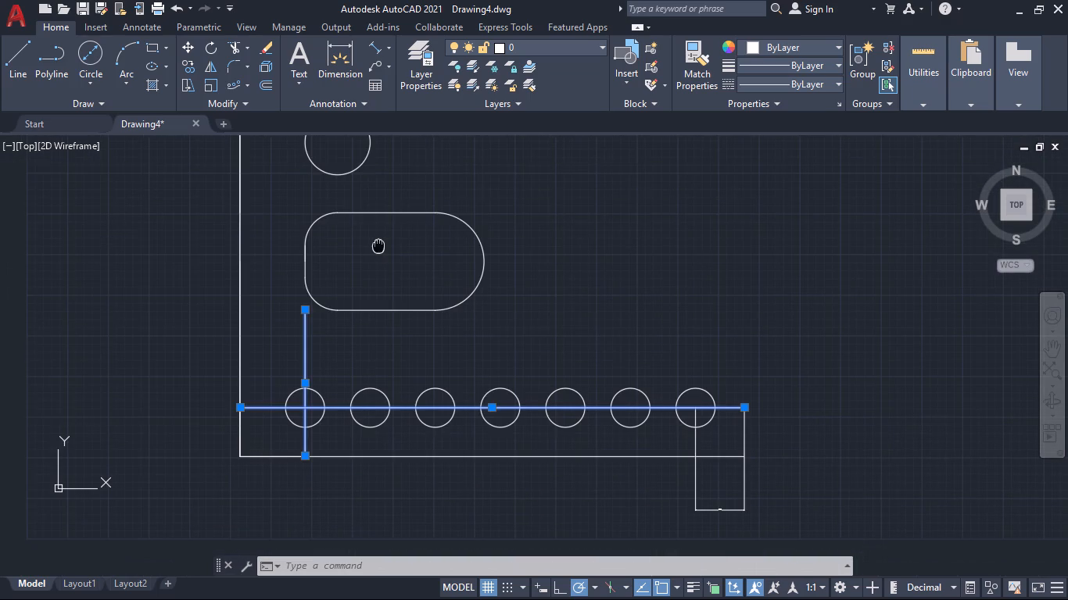
middle_click_drag(378, 246, 342, 255)
key("Delete")
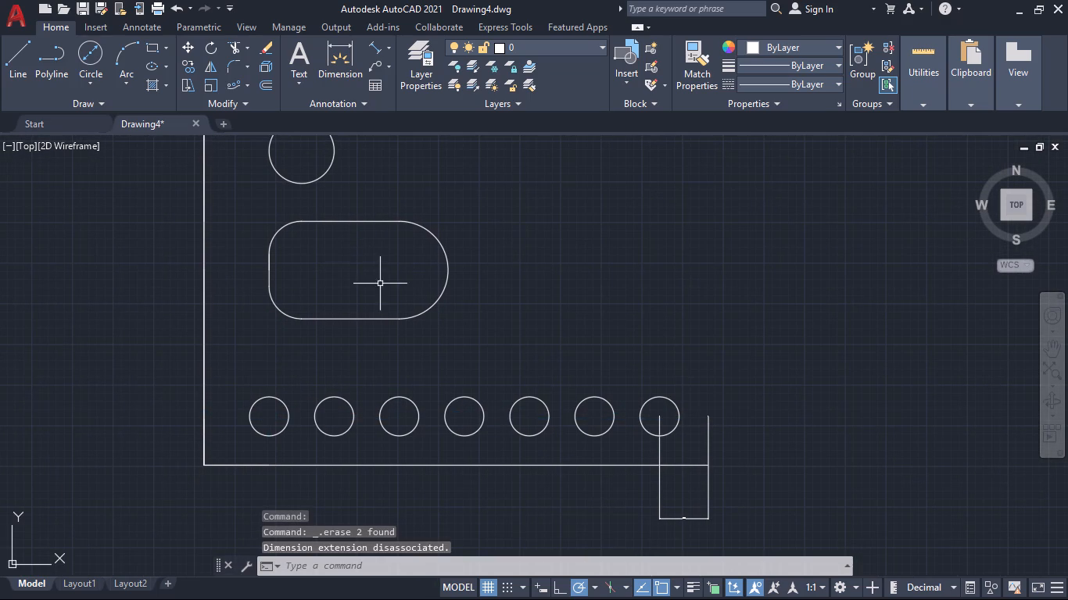
Fillet the outline's upper-left corner with a 10 mm radius between the top edge and the left edge.
middle_click_drag(546, 219, 626, 353)
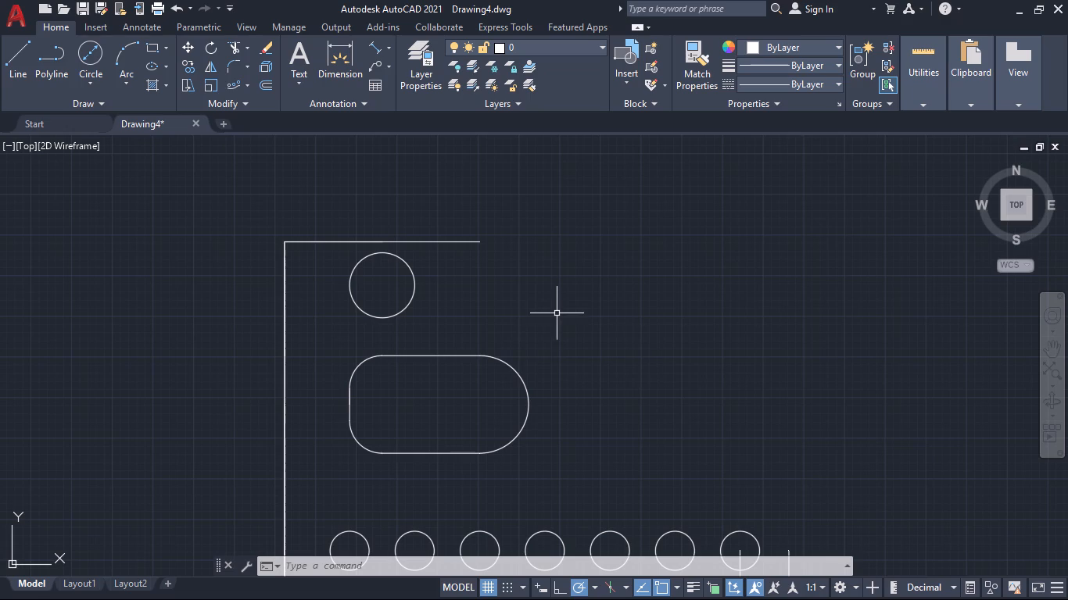
key("f")
key("Return")
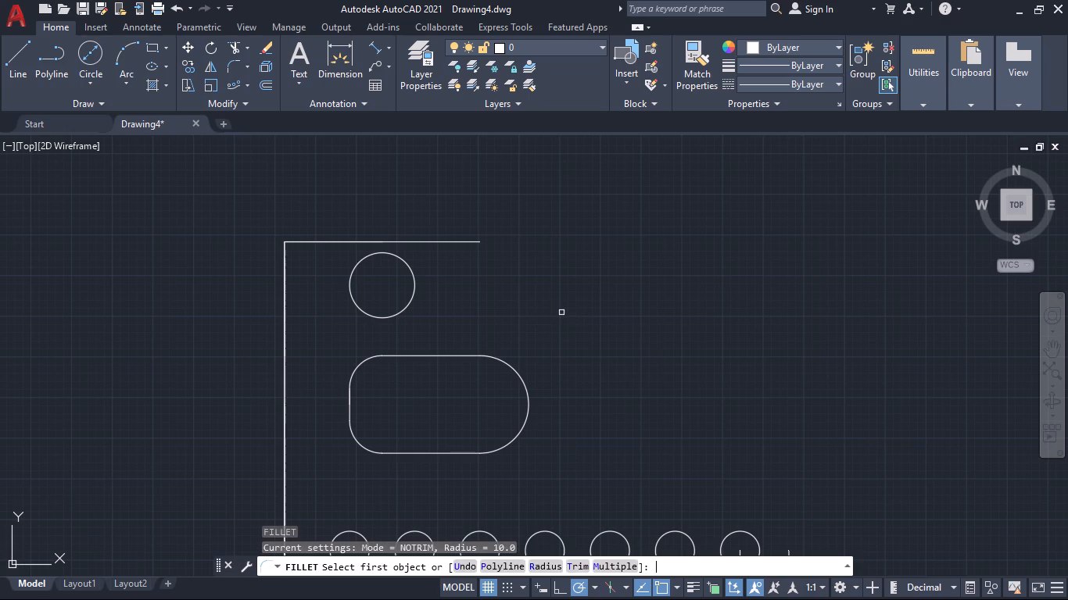
key("r")
key("Return")
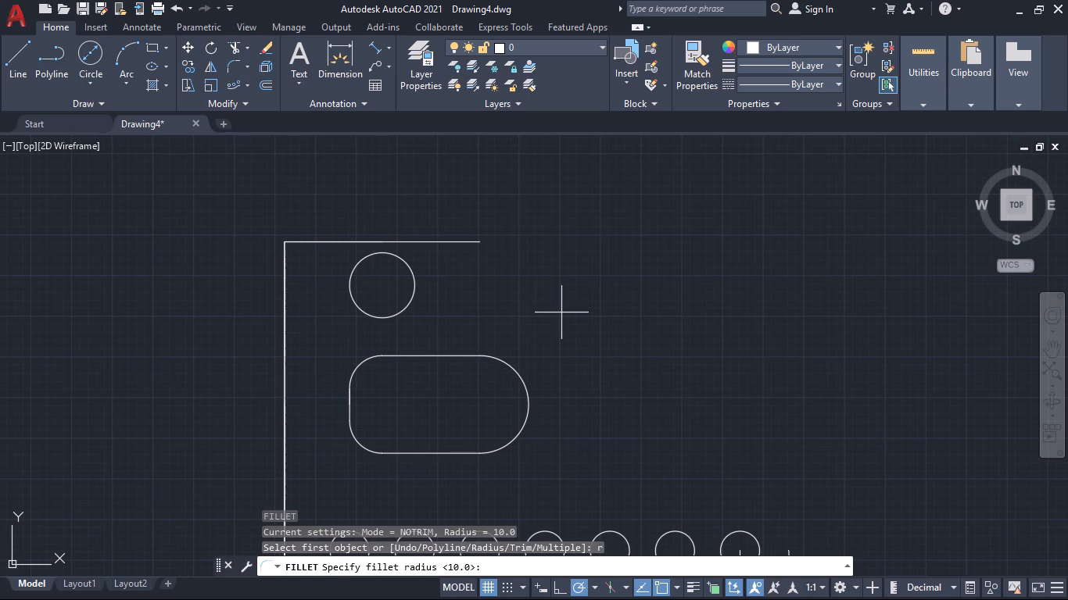
key("Return")
left_click(307, 241)
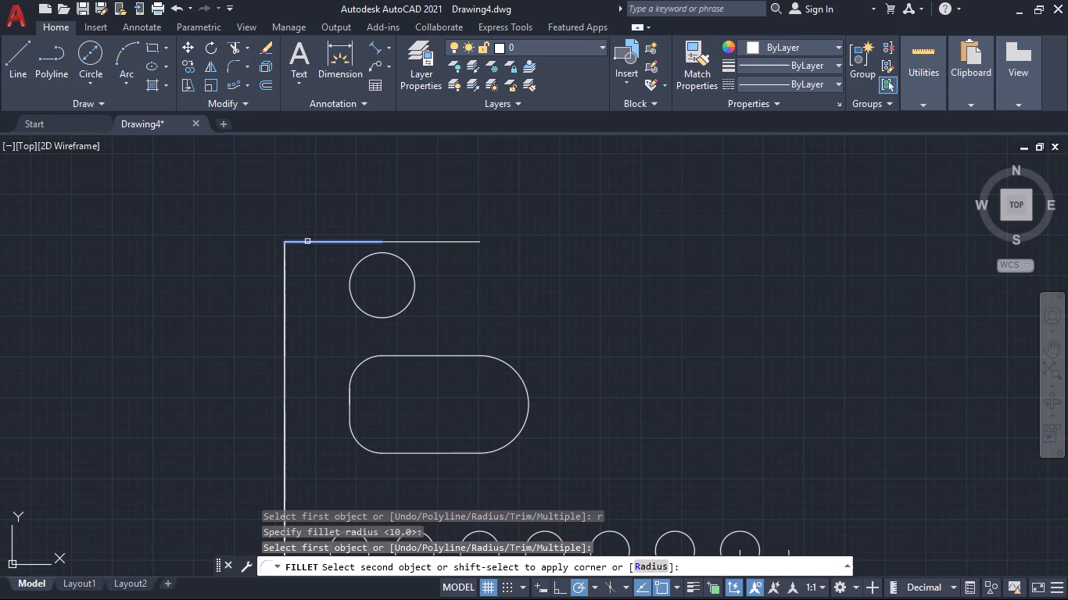
left_click(286, 275)
scroll(312, 297, "down", 2)
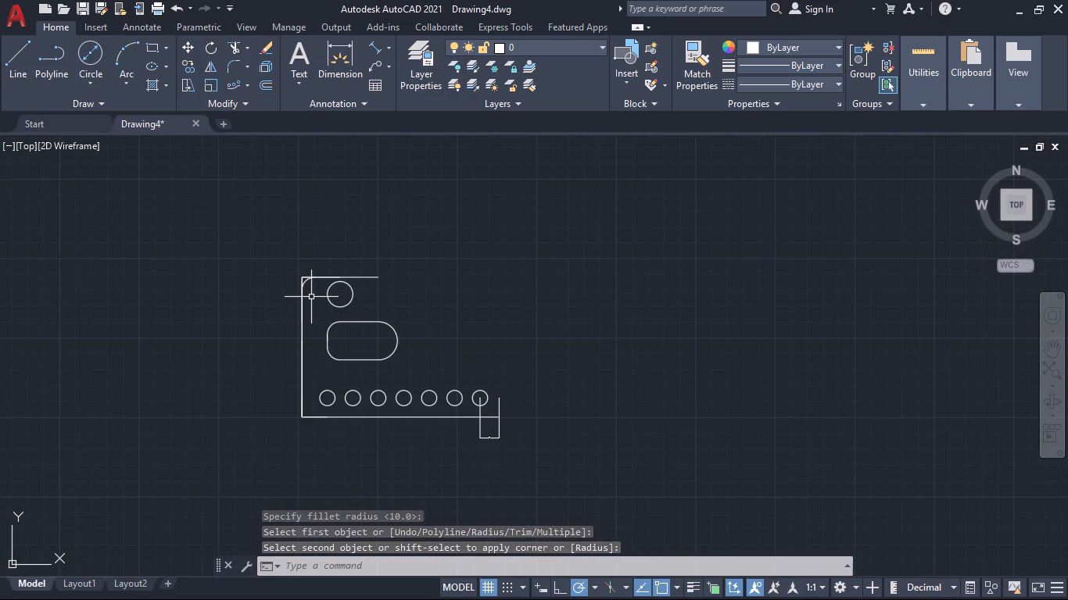
scroll(311, 297, "up", 2)
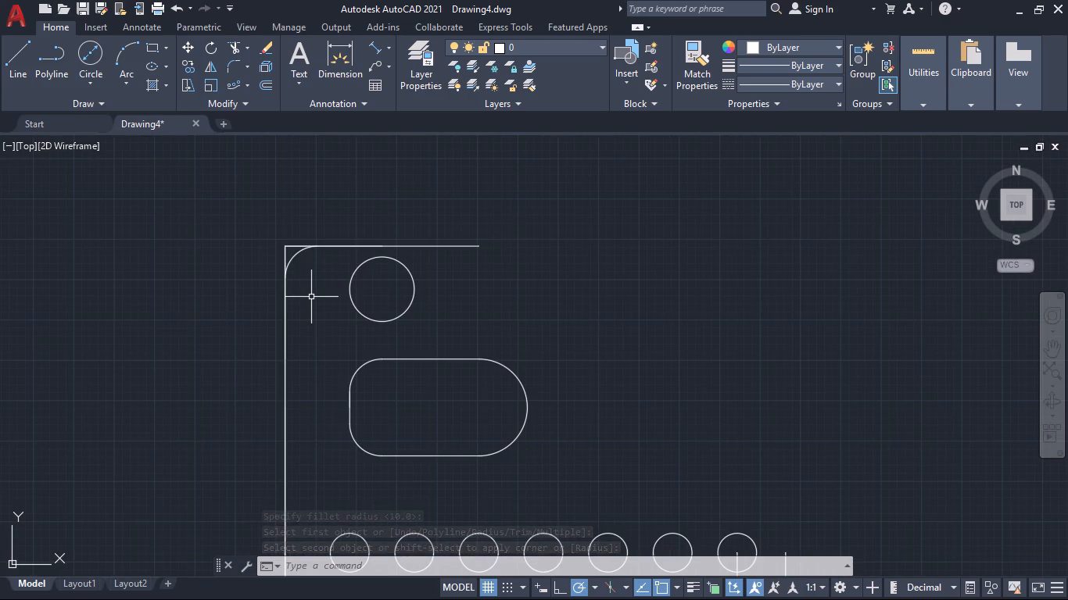
key("Return")
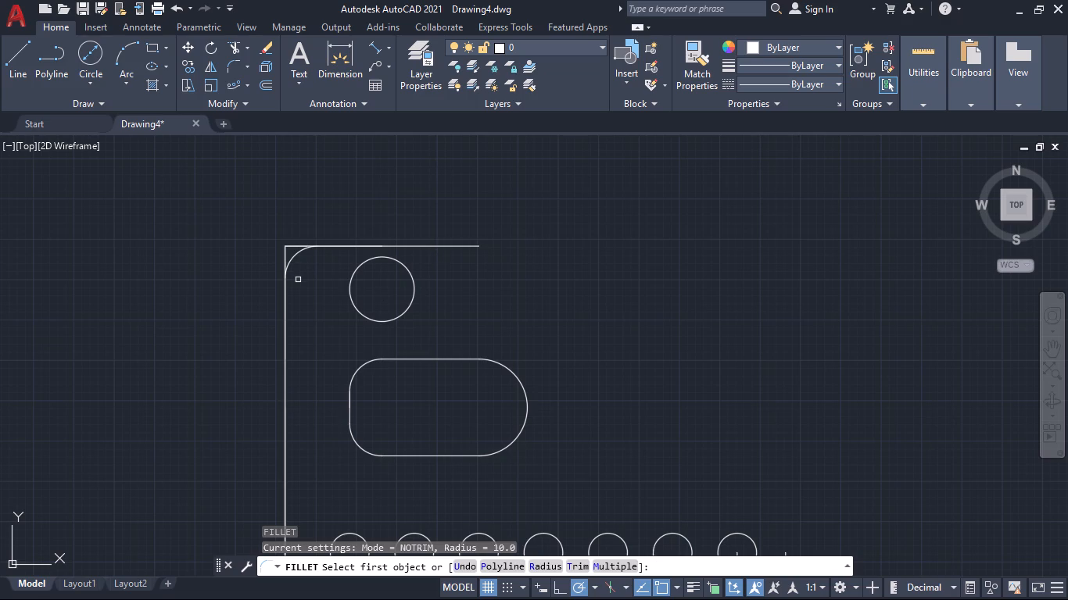
key("Escape")
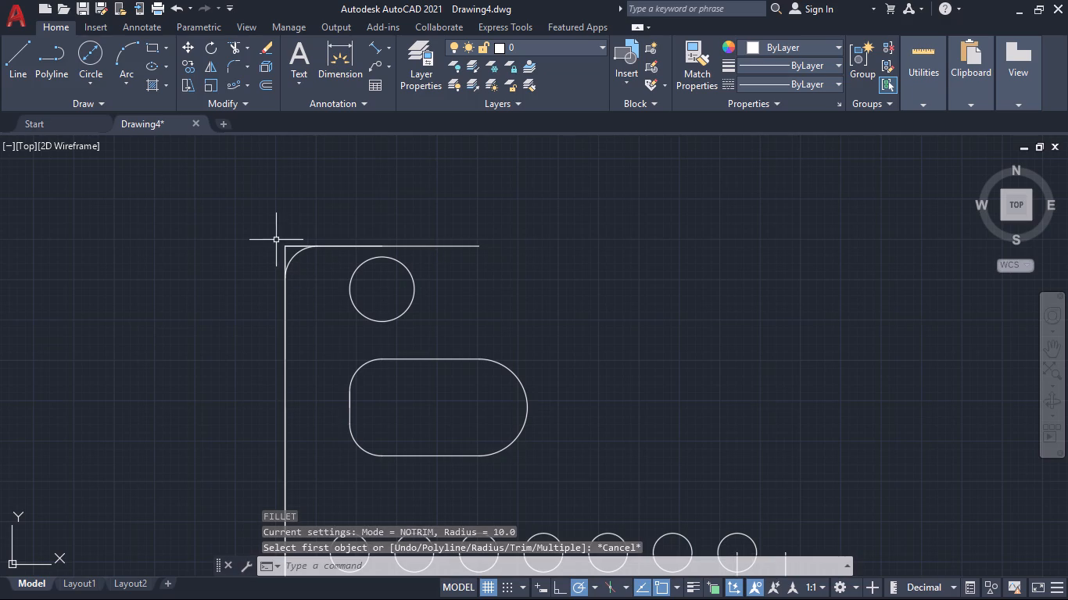
Trim the leftover top and left edge segments outside the fillet at the outline's upper-left corner.
type("tr")
key("Return")
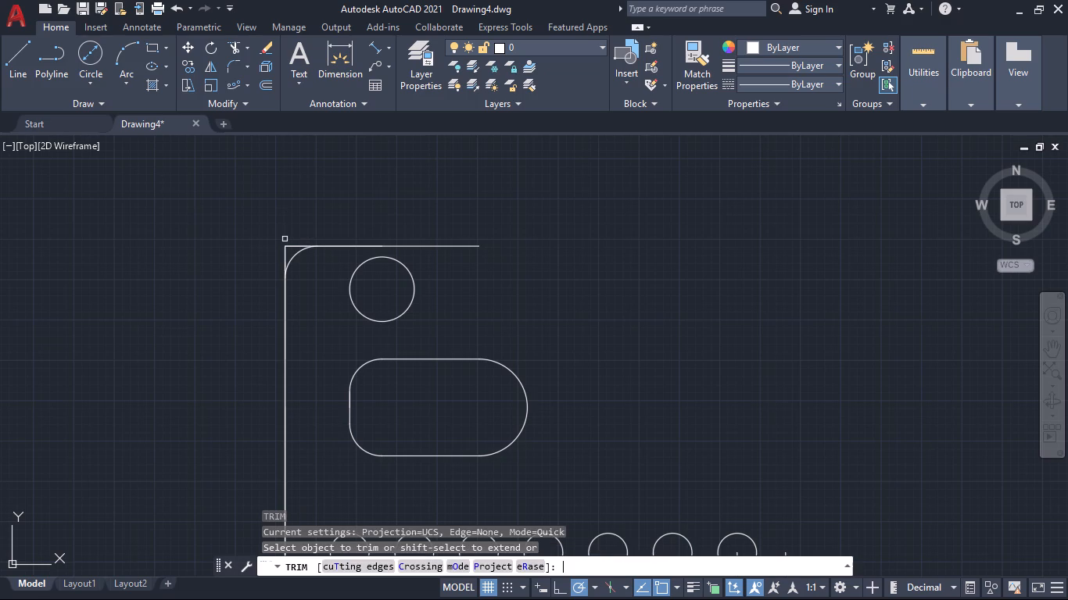
left_click(298, 244)
left_click(272, 260)
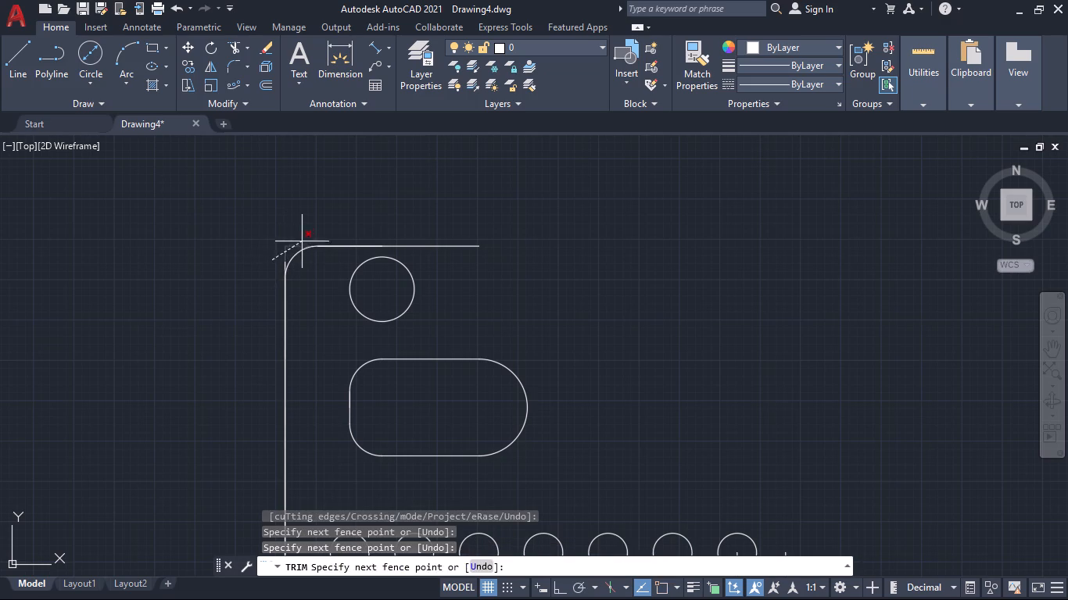
left_click(308, 237)
scroll(272, 268, "up", 4)
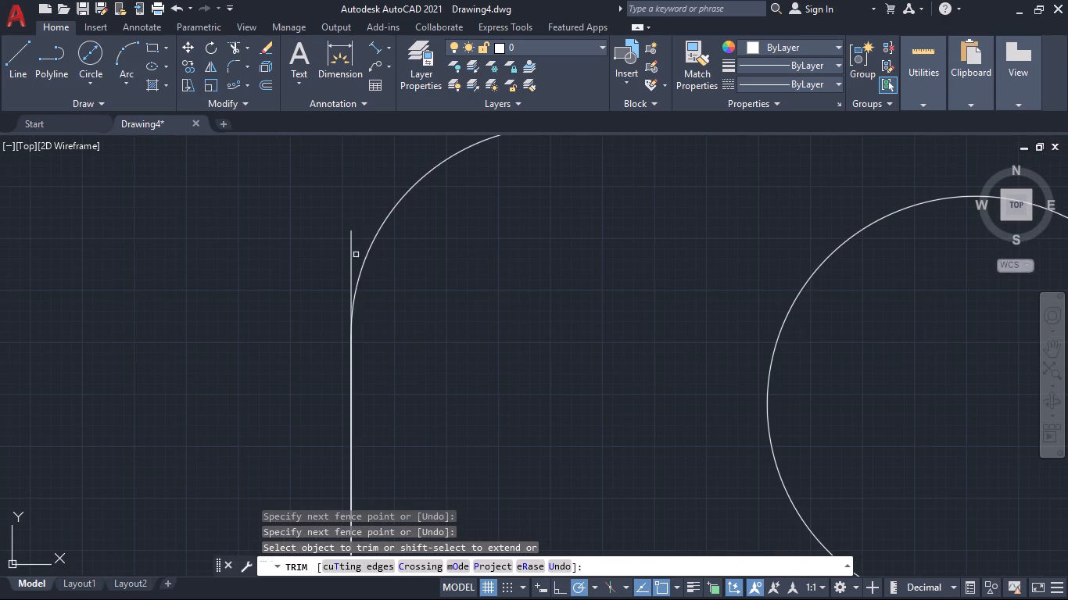
left_click(353, 255)
scroll(465, 321, "down", 2)
scroll(507, 257, "up", 3)
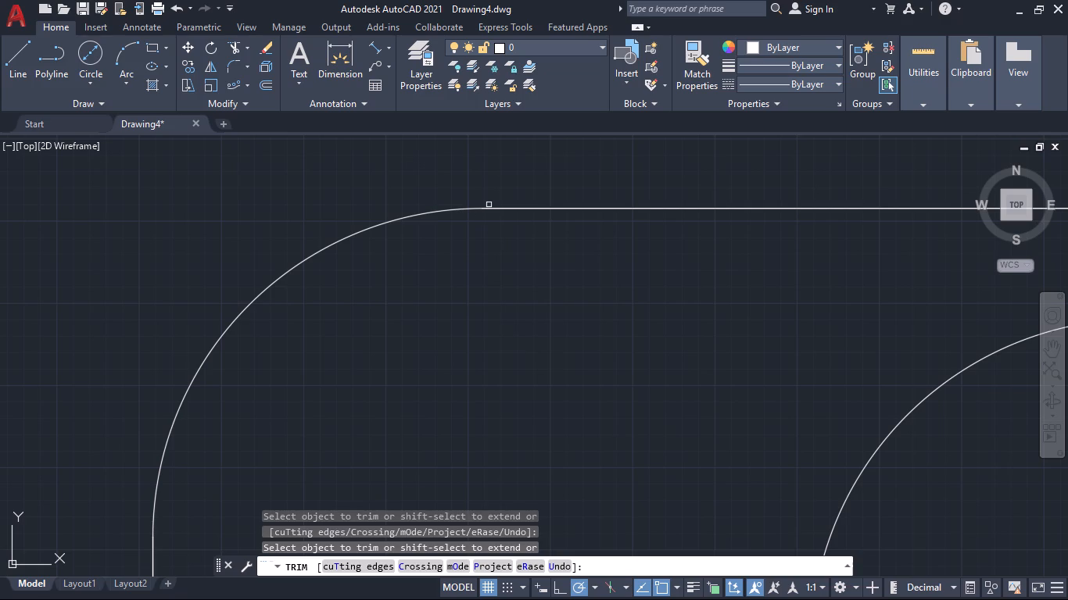
scroll(549, 337, "down", 3)
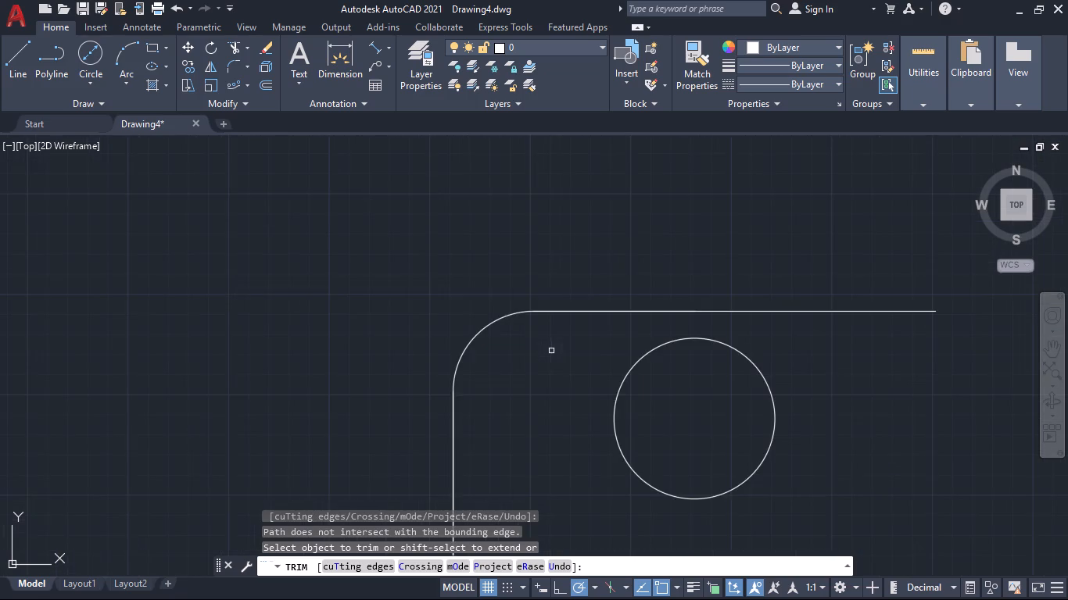
Draw a line 30 mm down from the top edge's right end, continuing horizontally to the right past the last hole.
middle_click_drag(563, 379, 444, 280)
scroll(457, 311, "down", 3)
middle_click_drag(572, 346, 566, 331)
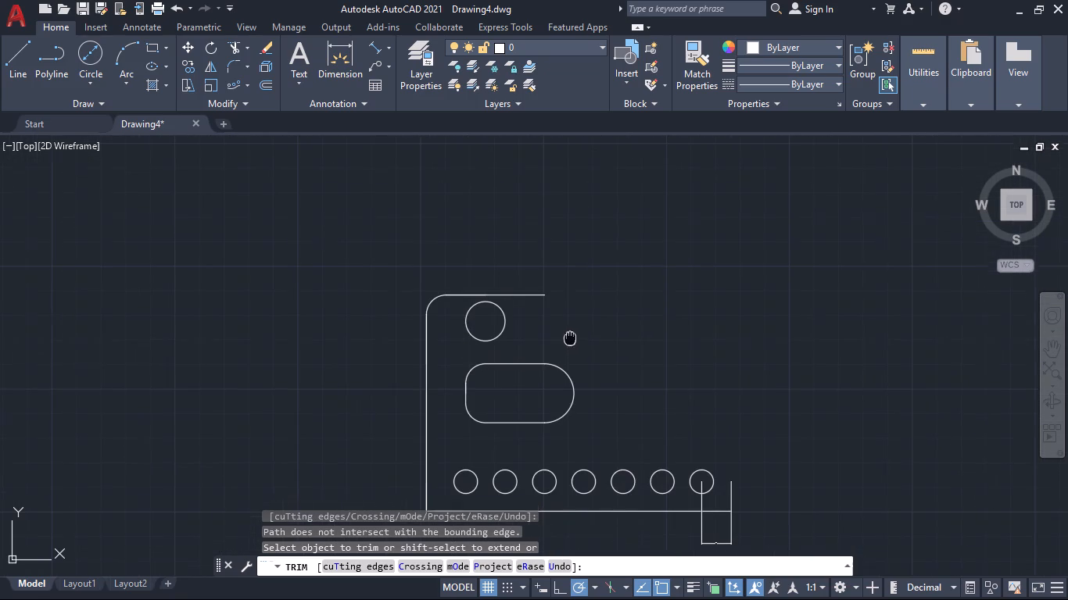
middle_click_drag(566, 331, 547, 312)
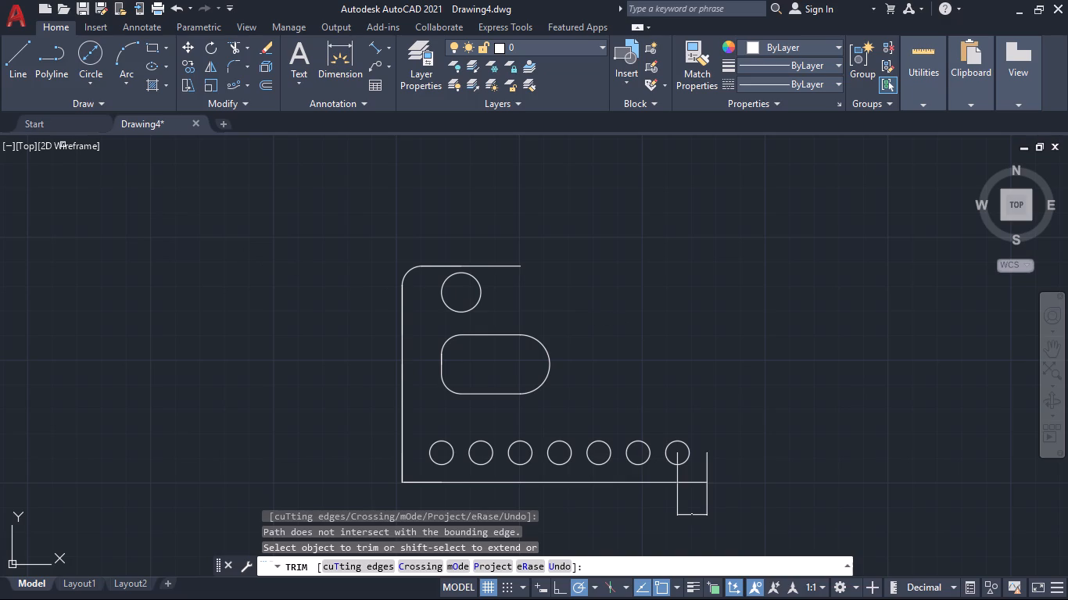
left_click(13, 52)
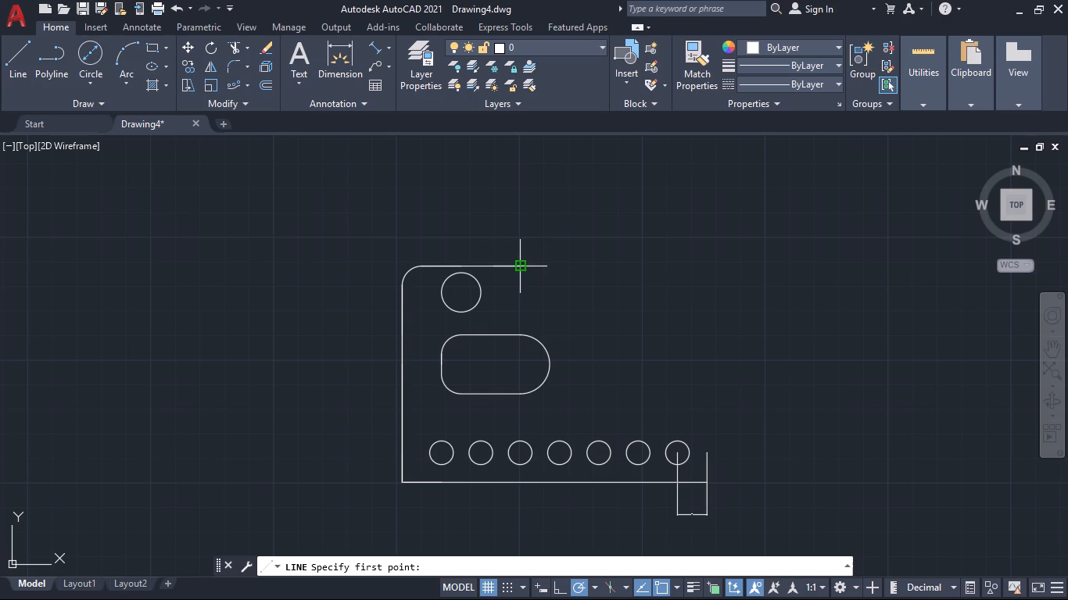
left_click(520, 266)
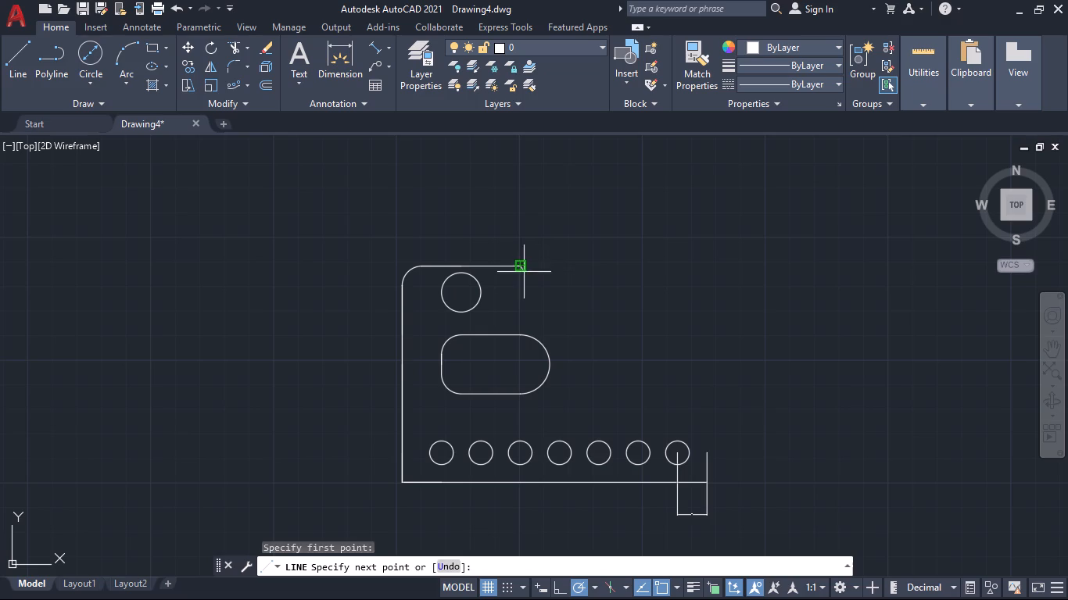
type("30")
key("Return")
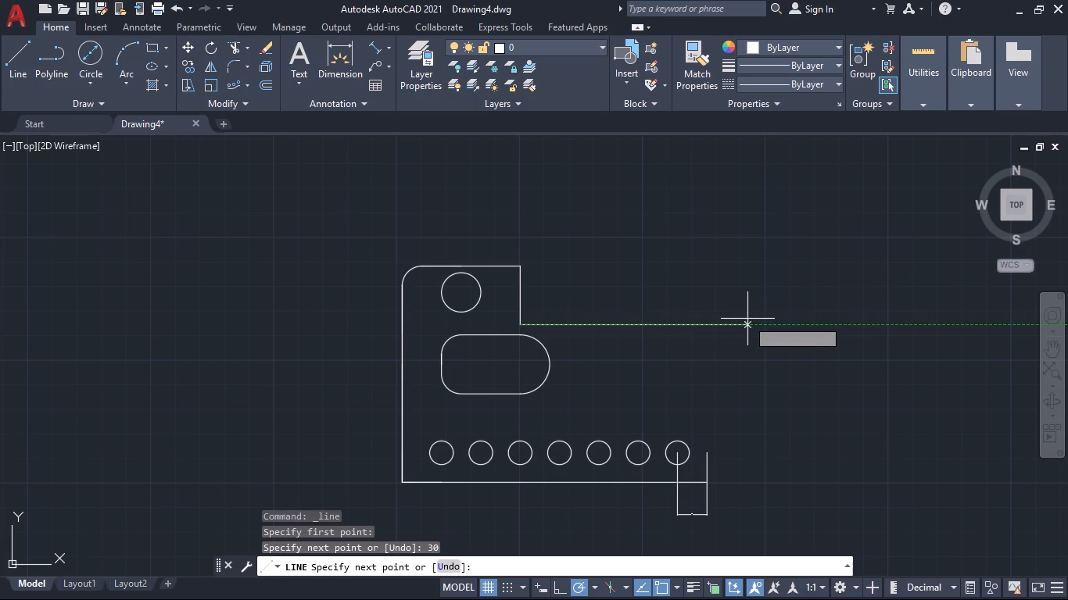
left_click(820, 323)
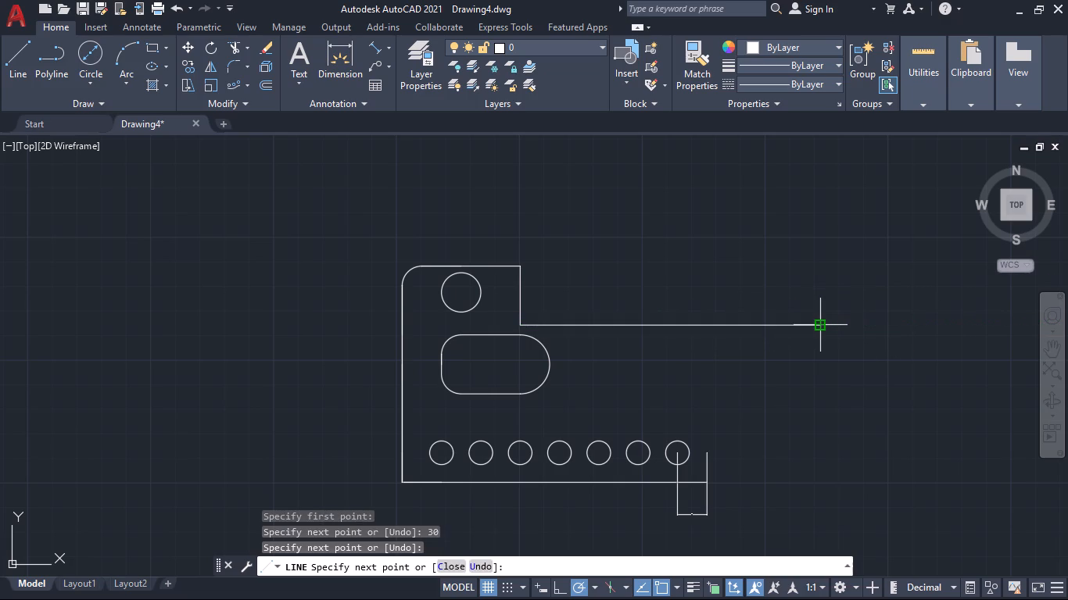
key("space")
key("space")
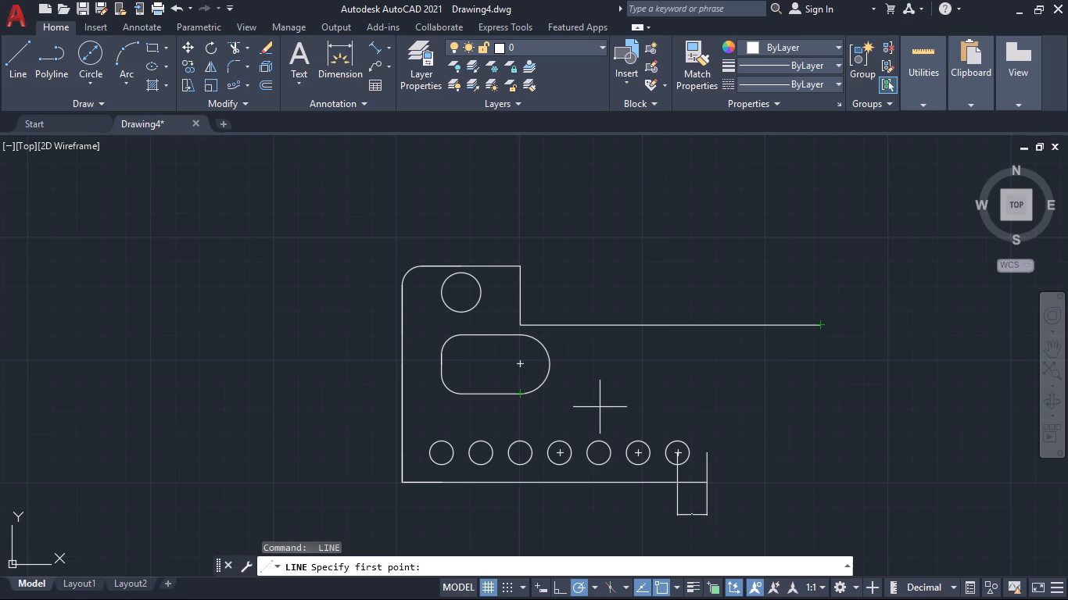
key("Escape")
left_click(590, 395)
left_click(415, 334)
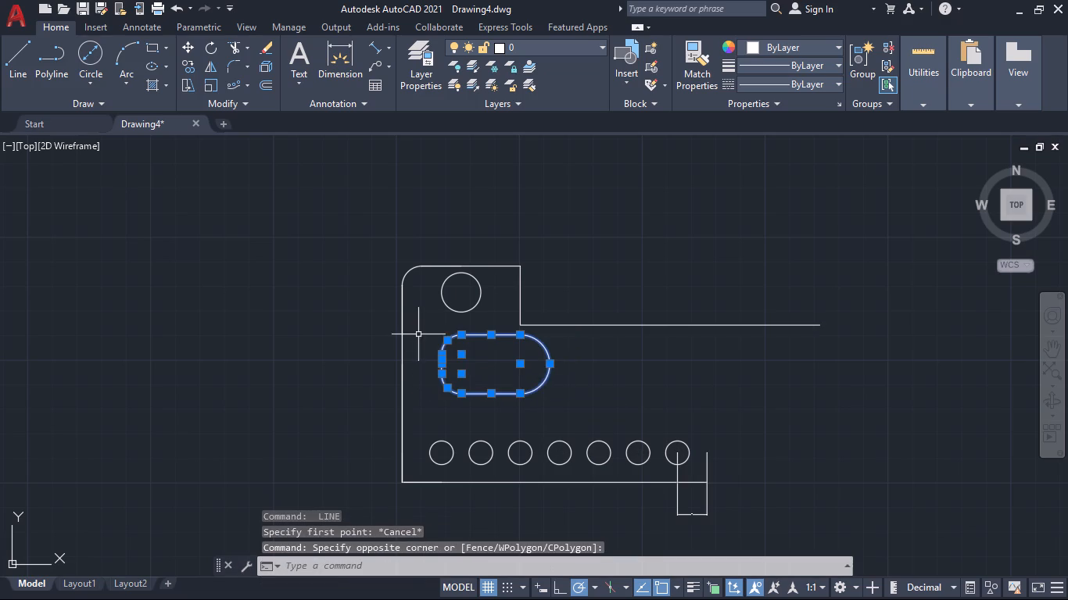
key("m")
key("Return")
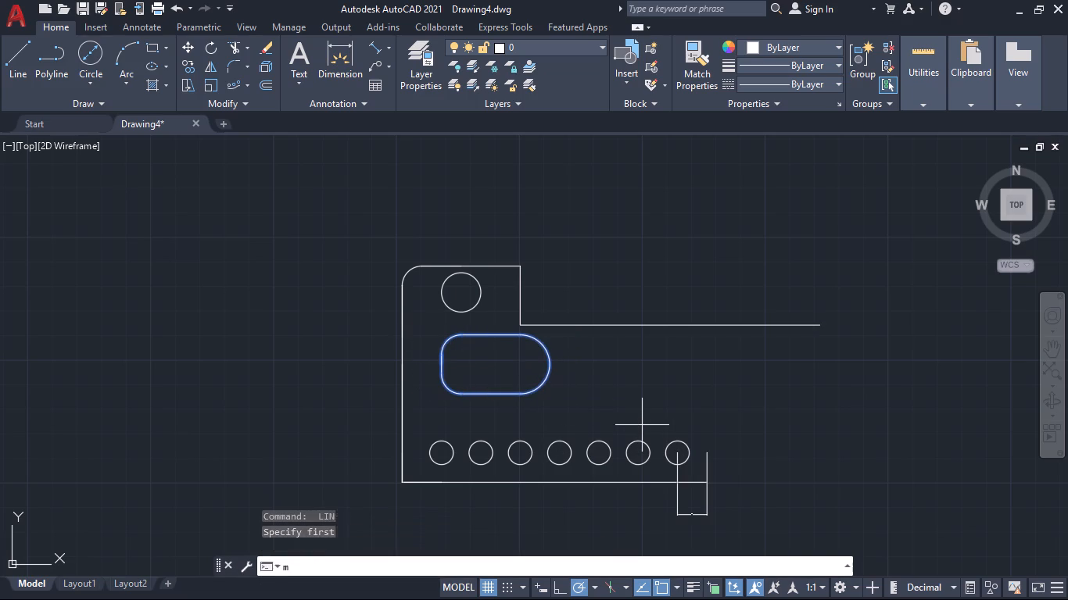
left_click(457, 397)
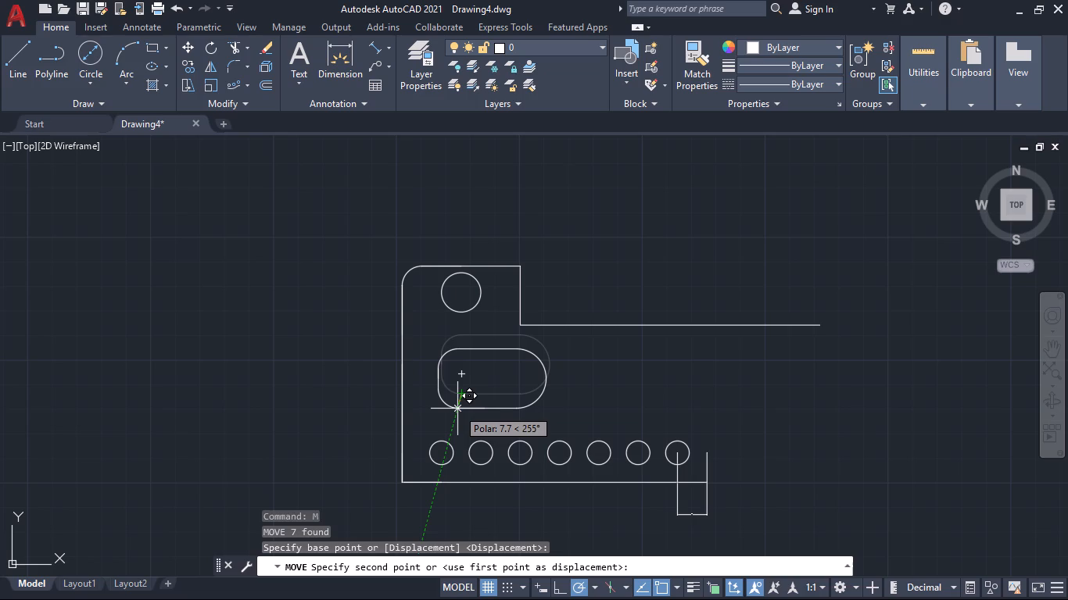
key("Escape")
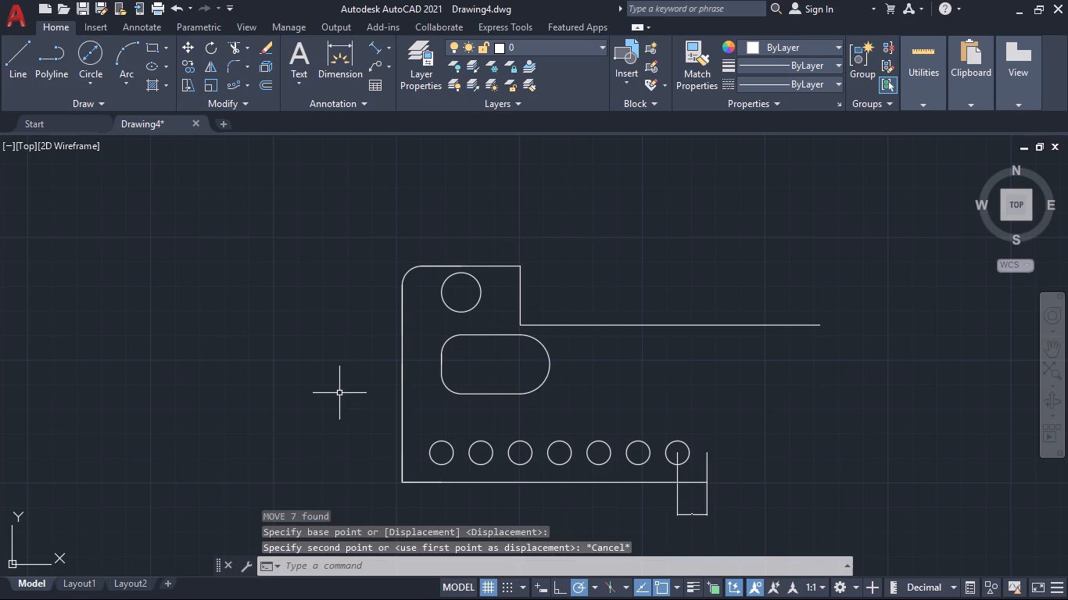
Draw a line 30 mm up from the outline's lower-left corner, continuing about 168 mm horizontally to the right above the holes.
left_click(16, 65)
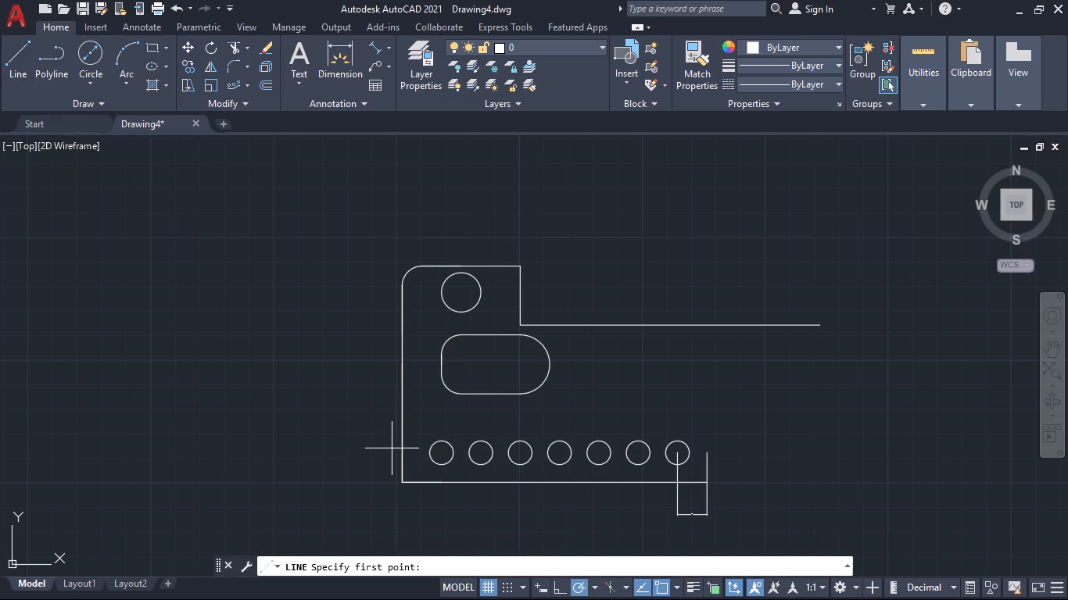
left_click(400, 481)
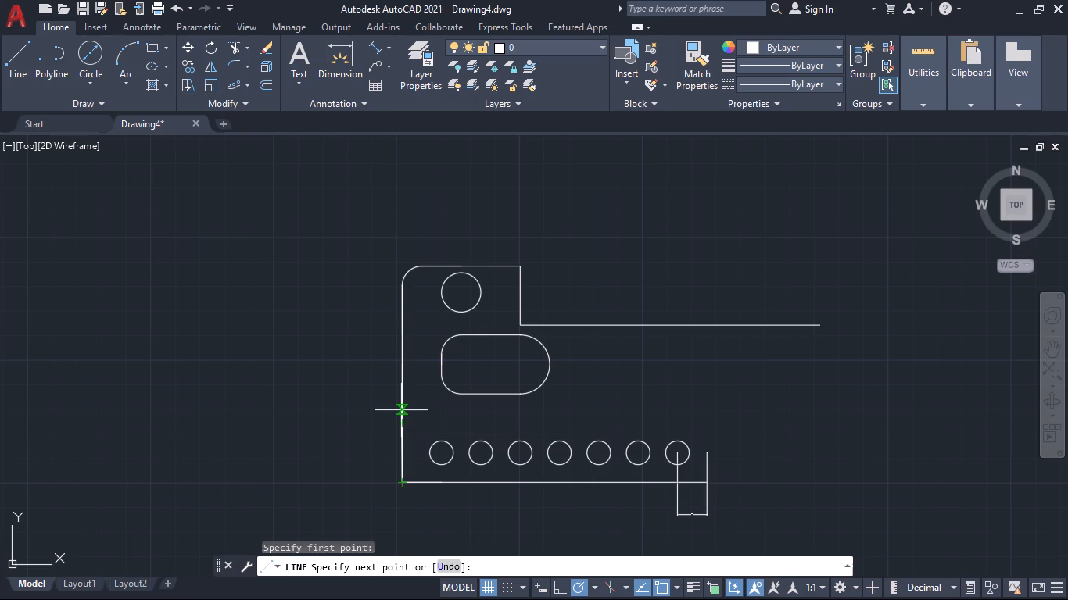
type("30")
key("Return")
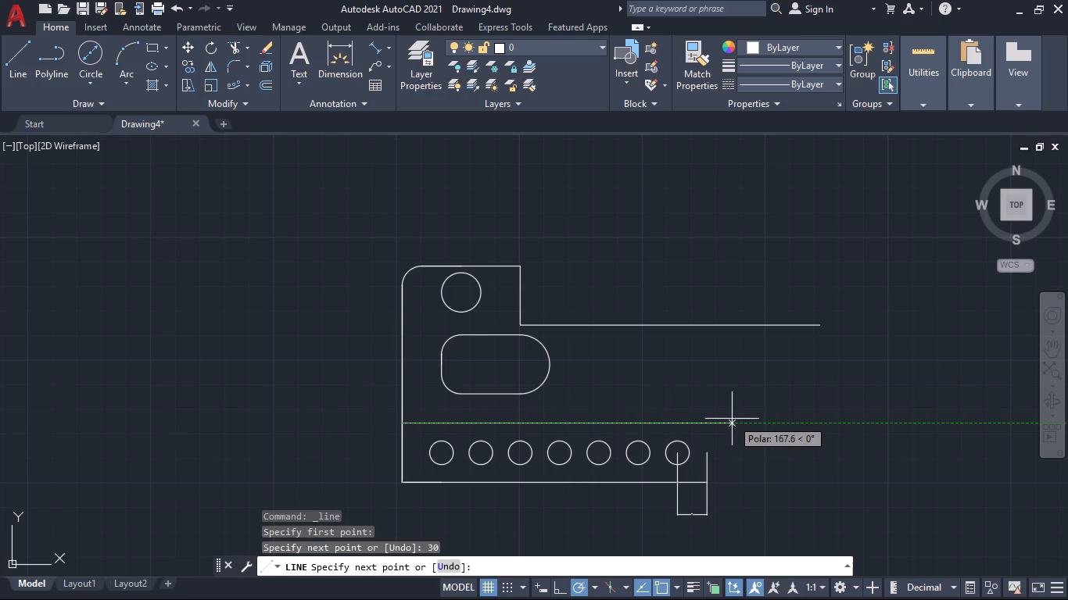
left_click(736, 419)
key("space")
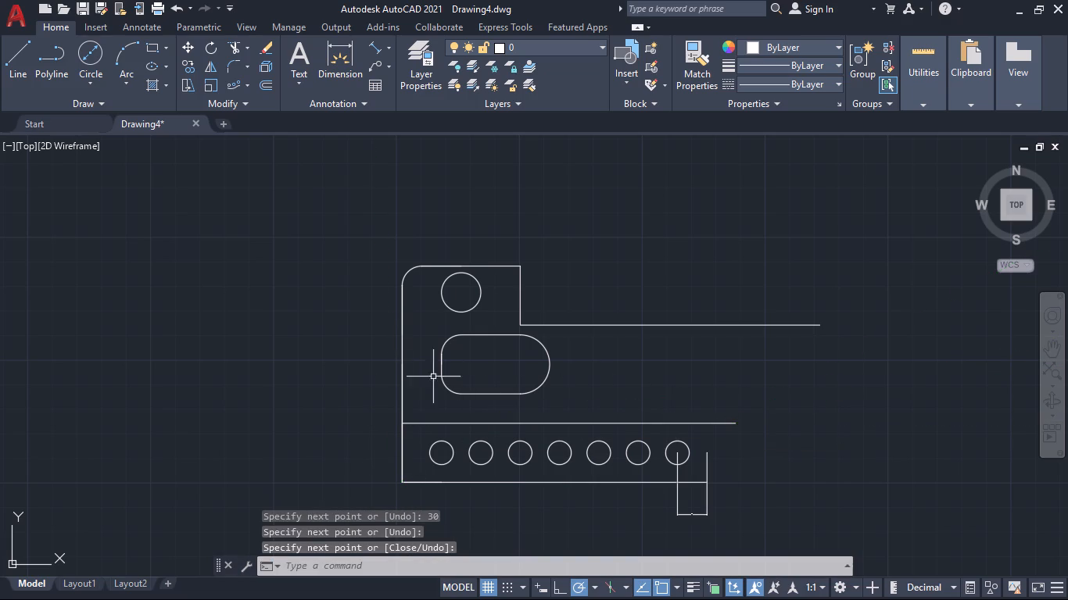
Move the whole rounded slot about 15 mm straight down, close to the horizontal construction line above the holes.
scroll(399, 368, "up", 1)
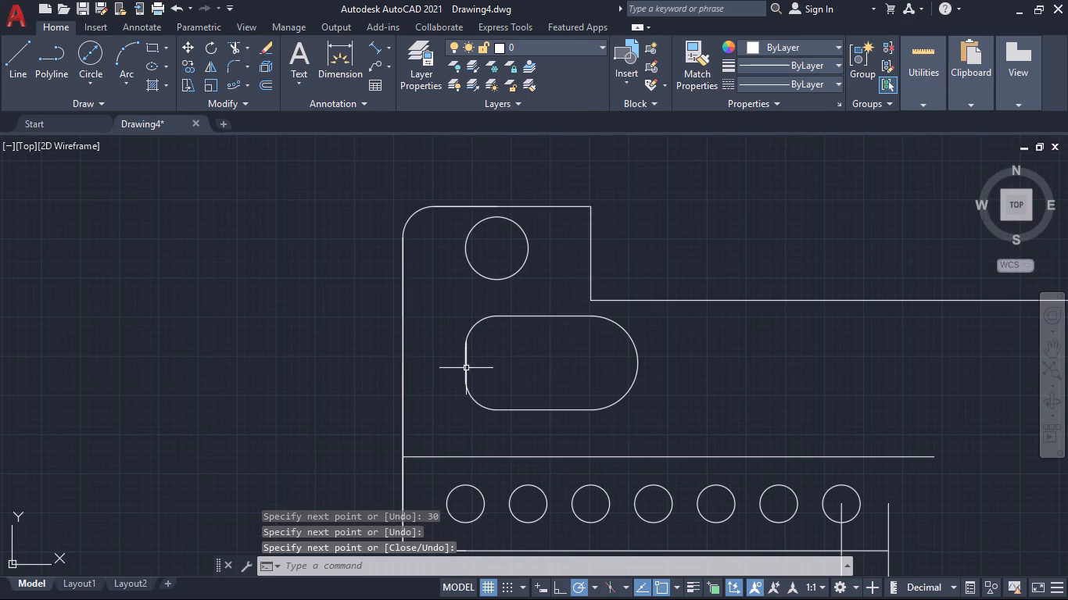
left_click(694, 396)
key("Escape")
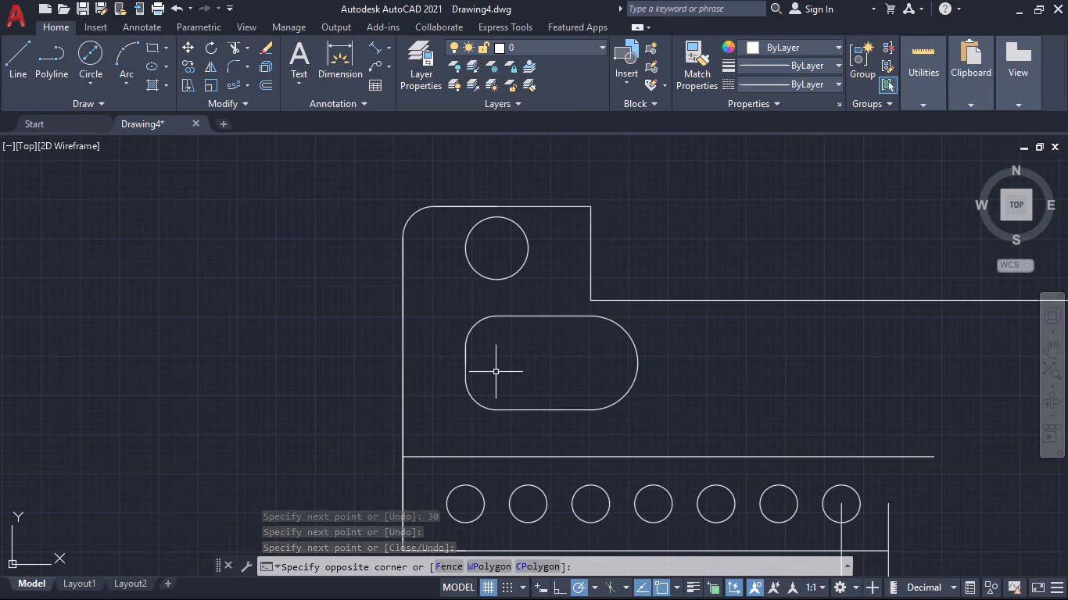
left_click(426, 290)
left_click(699, 430)
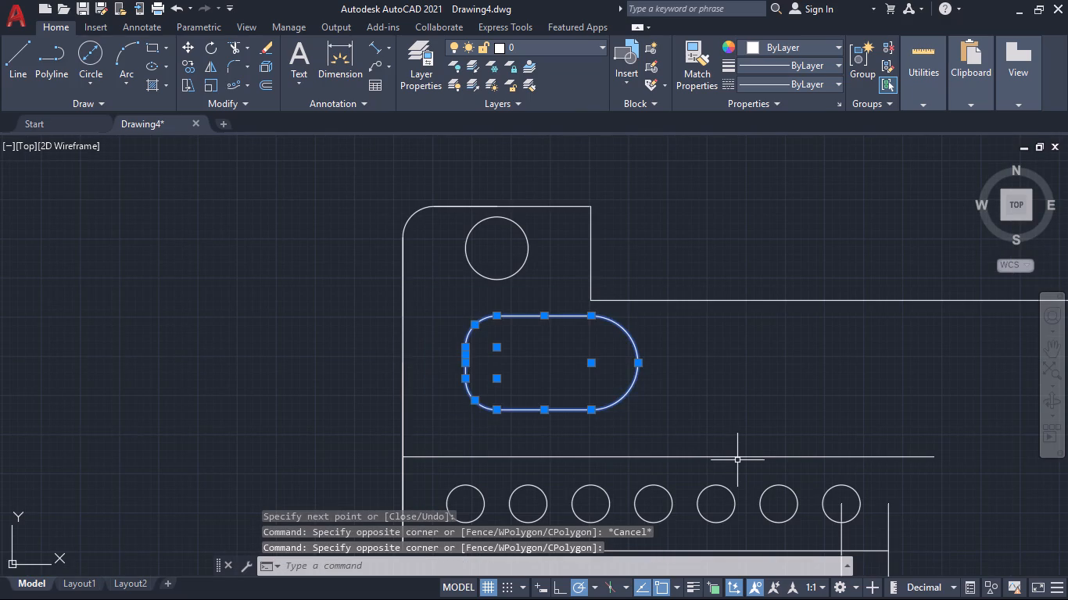
key("m")
key("Return")
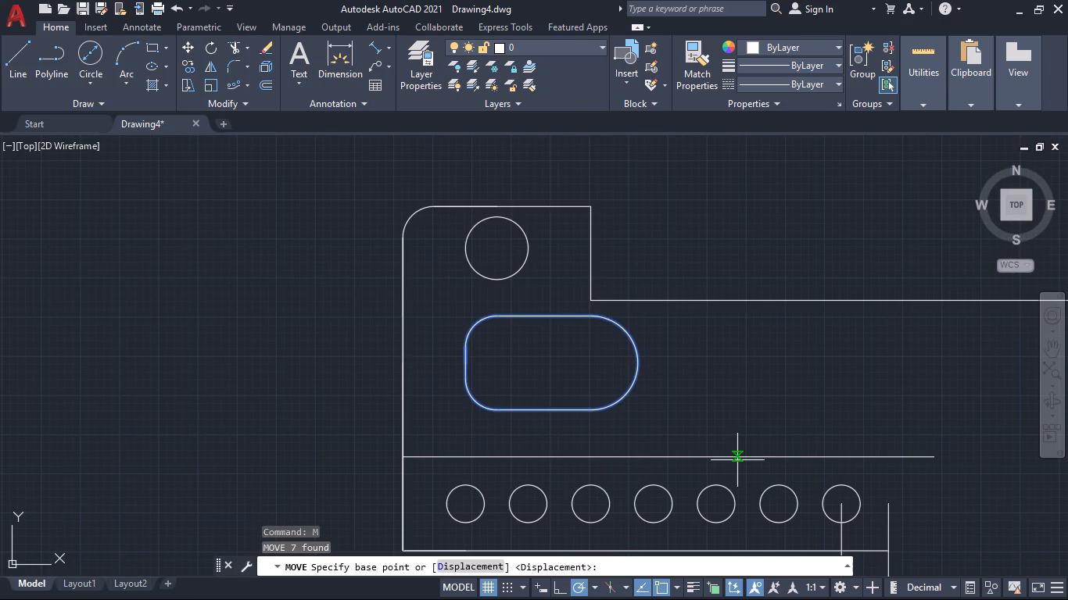
scroll(541, 424, "up", 2)
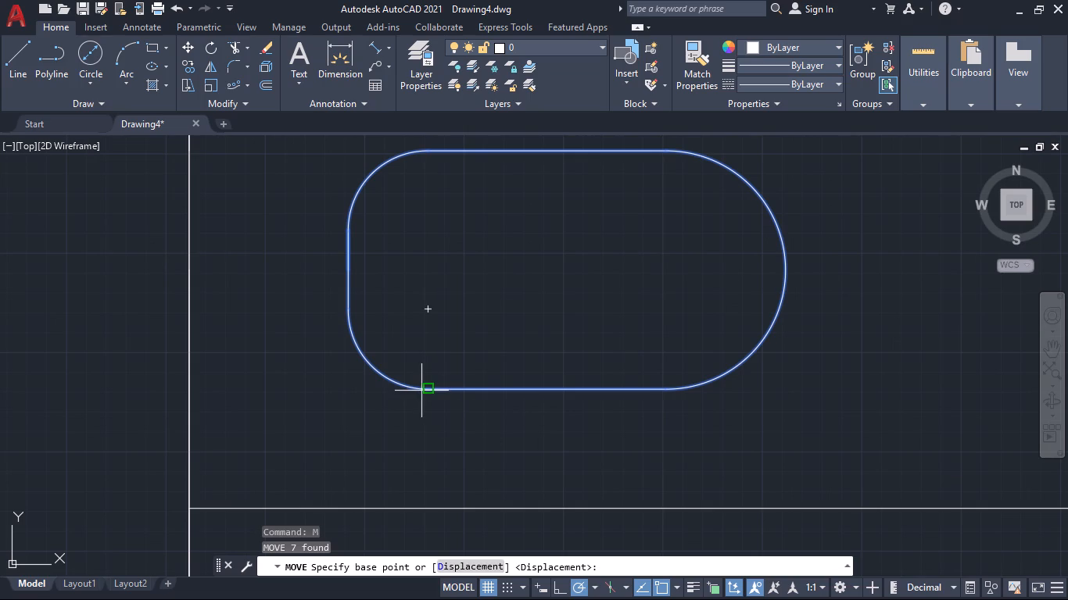
scroll(429, 391, "down", 2)
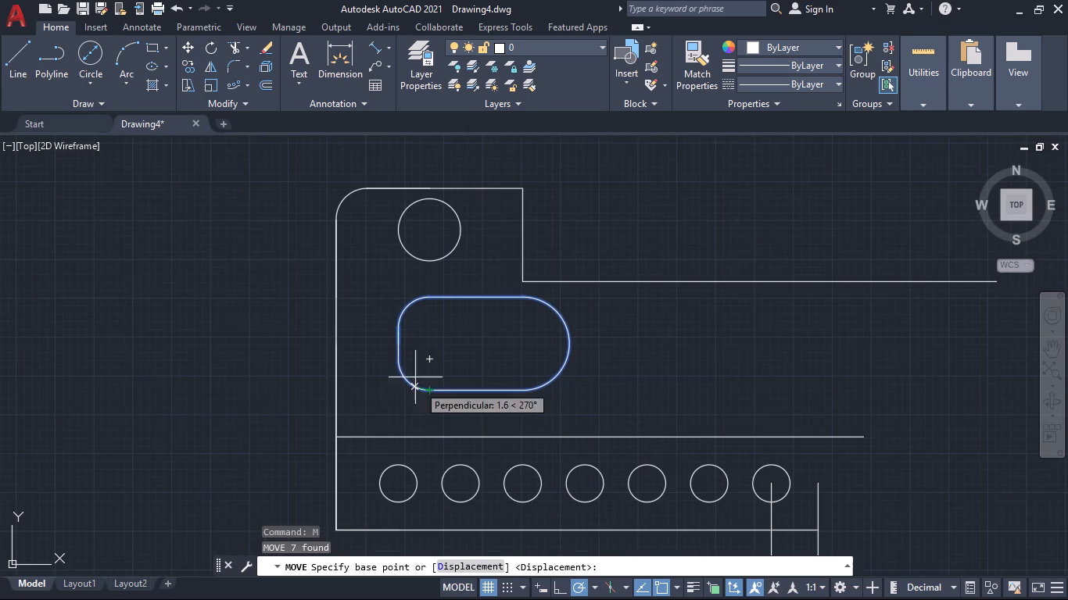
left_click(396, 339)
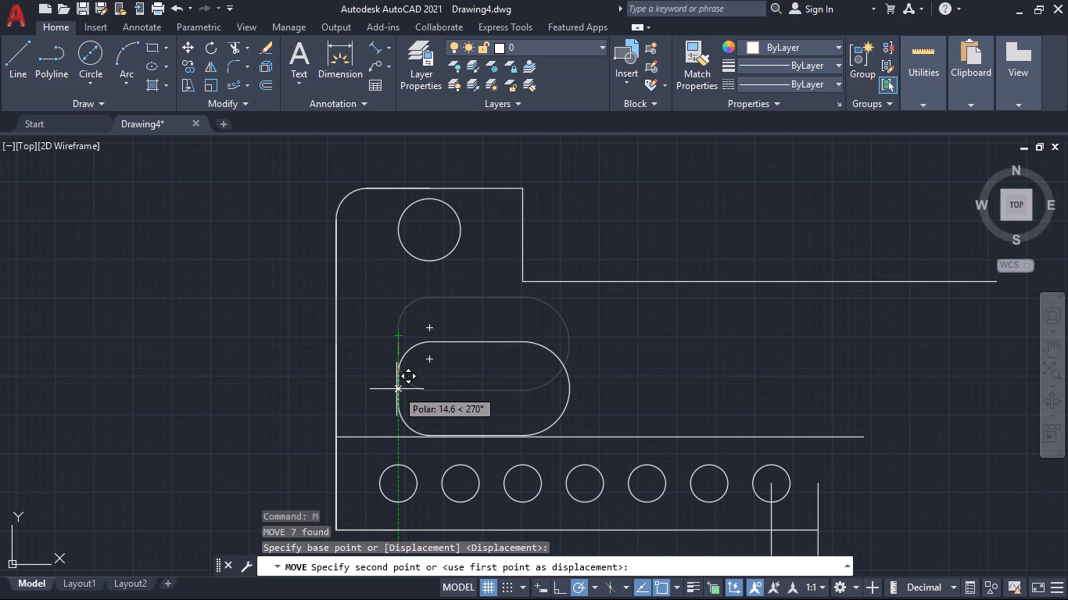
left_click(396, 389)
Move the whole slot down from its bottom edge's midpoint so that edge lies on the horizontal construction line.
scroll(437, 428, "up", 3)
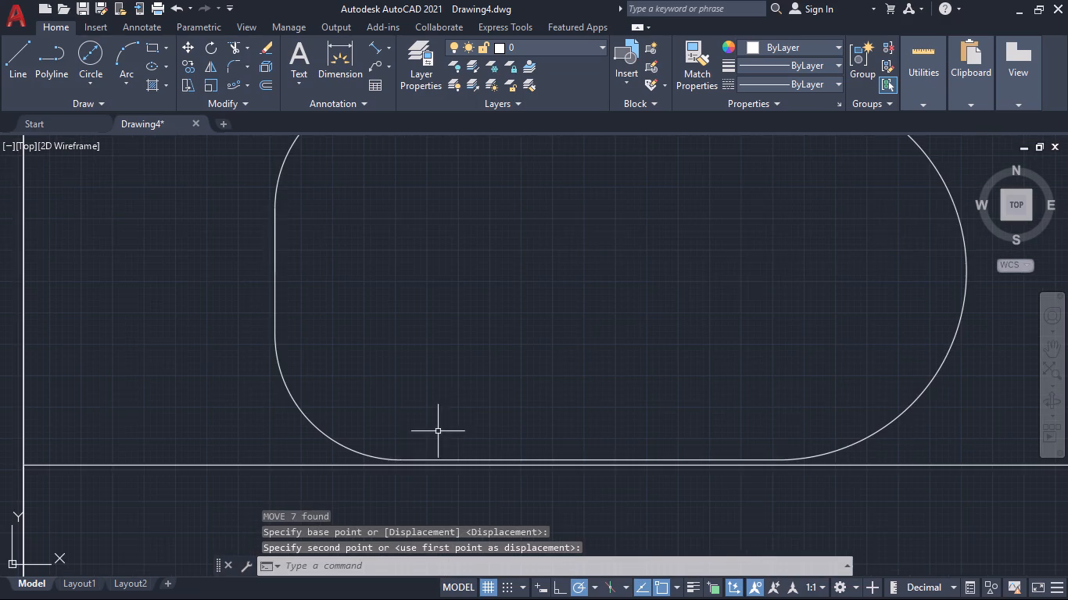
left_click(404, 459)
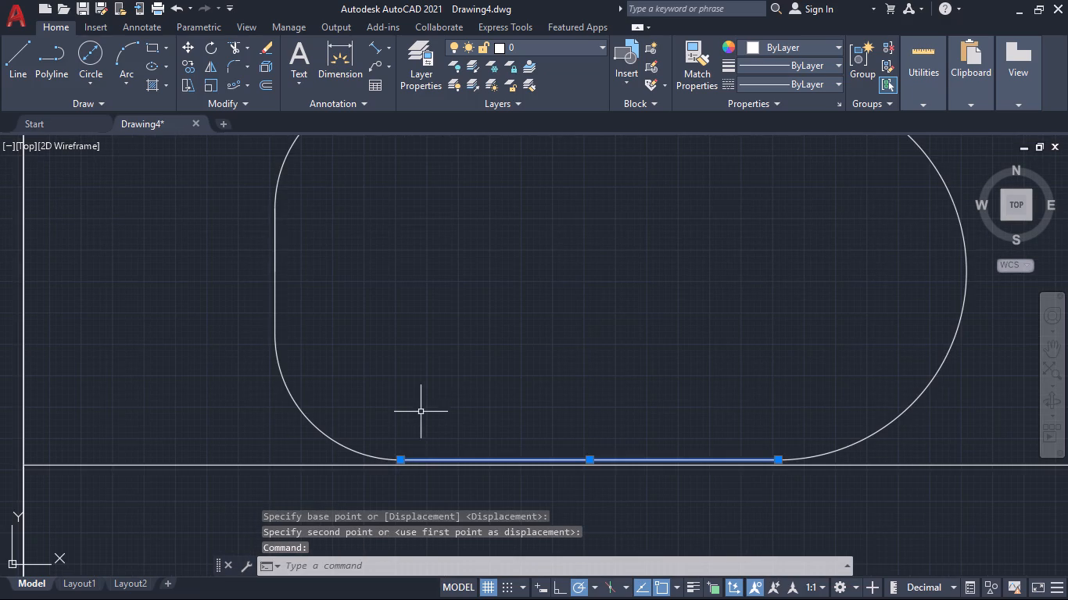
scroll(410, 400, "up", 1)
scroll(410, 400, "down", 2)
left_click(313, 199)
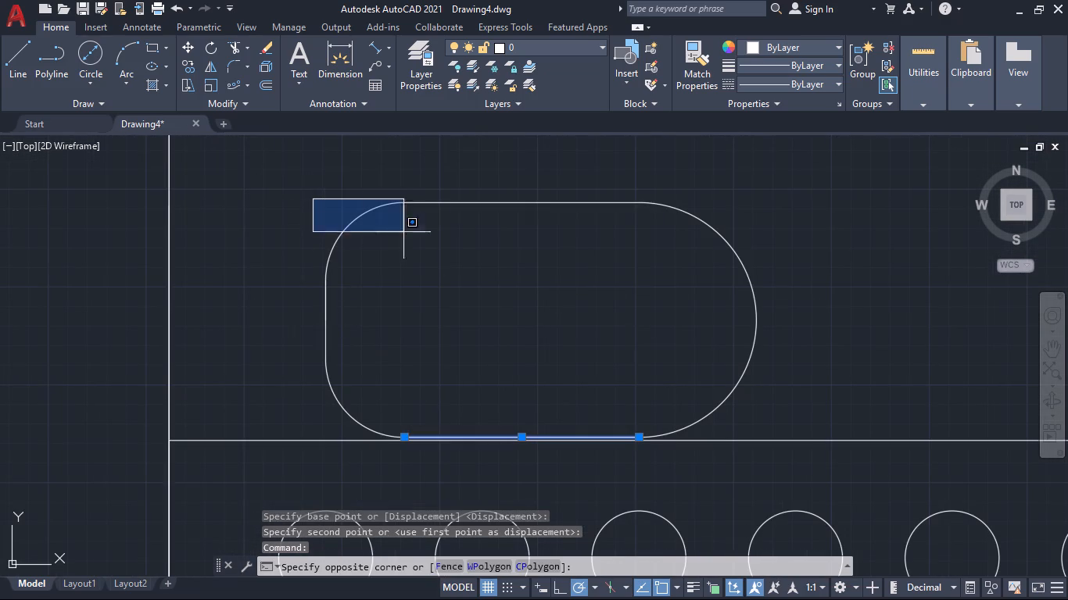
left_click(811, 463)
scroll(414, 473, "up", 2)
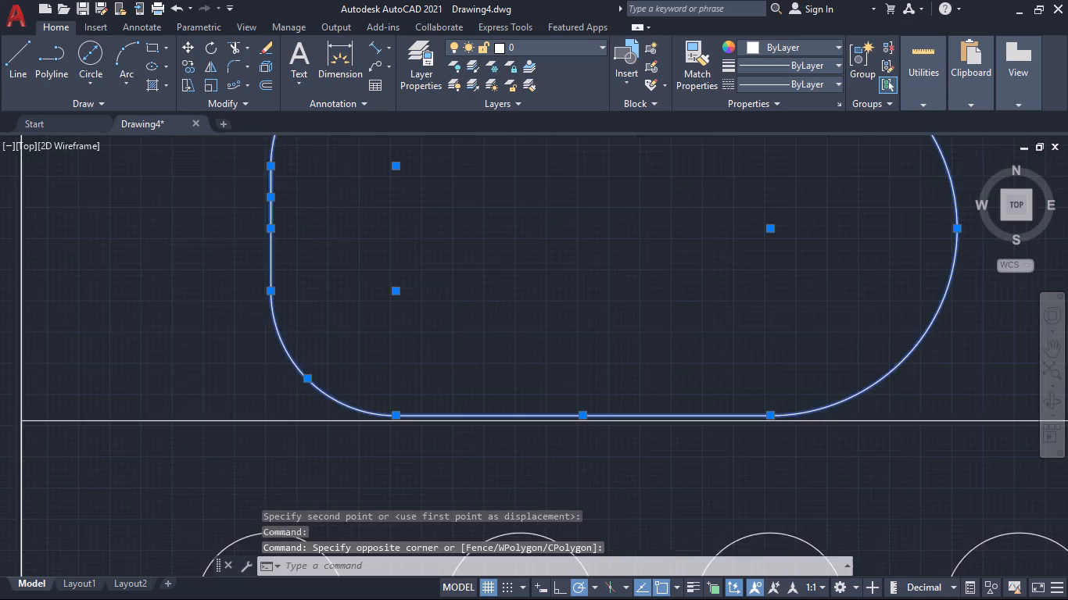
key("m")
key("Return")
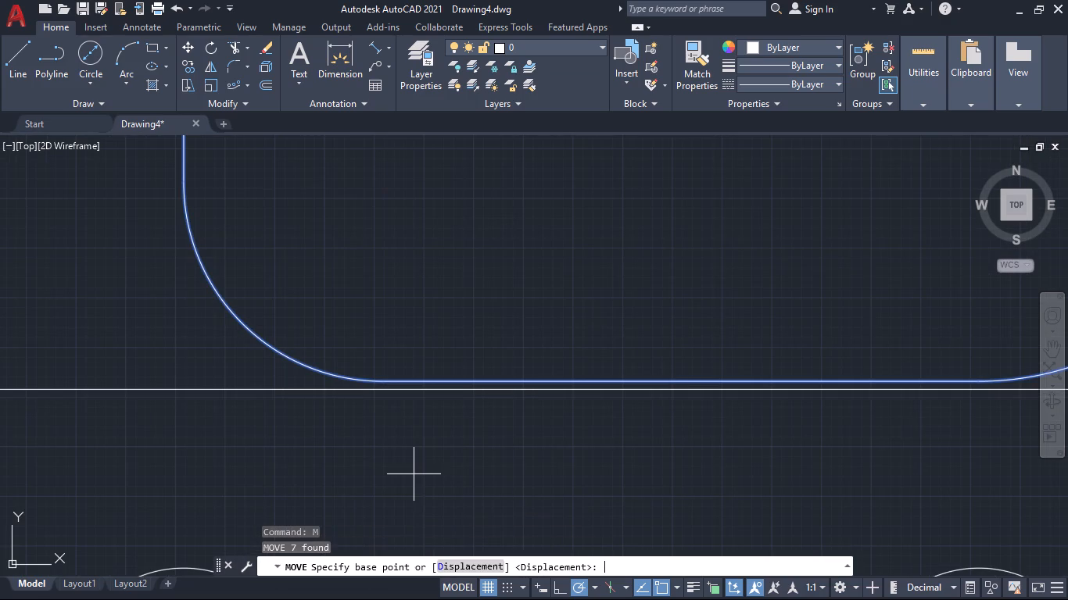
scroll(314, 414, "down", 2)
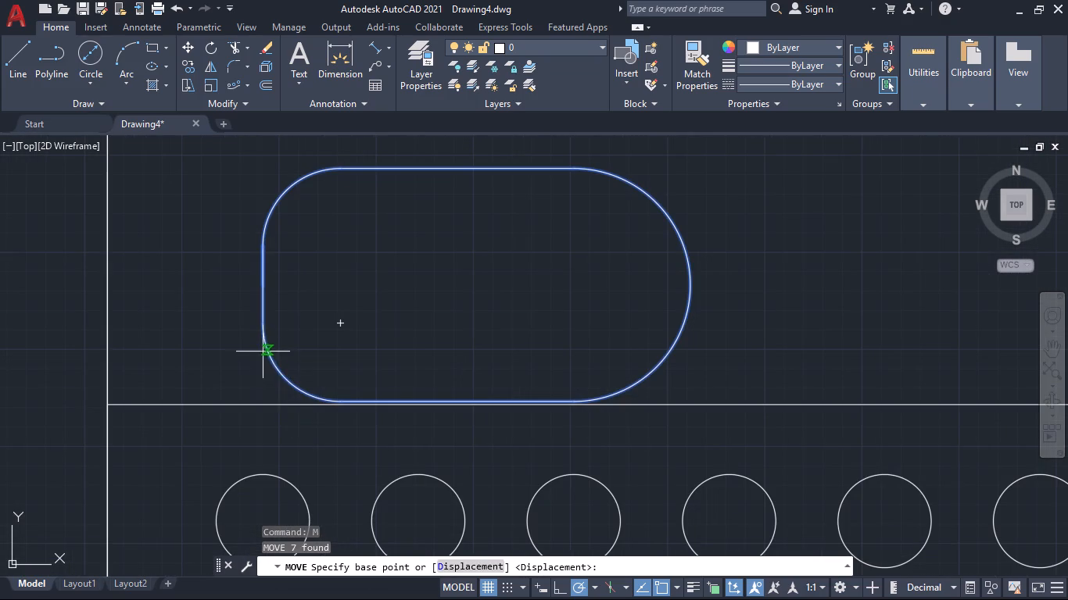
scroll(442, 390, "up", 2)
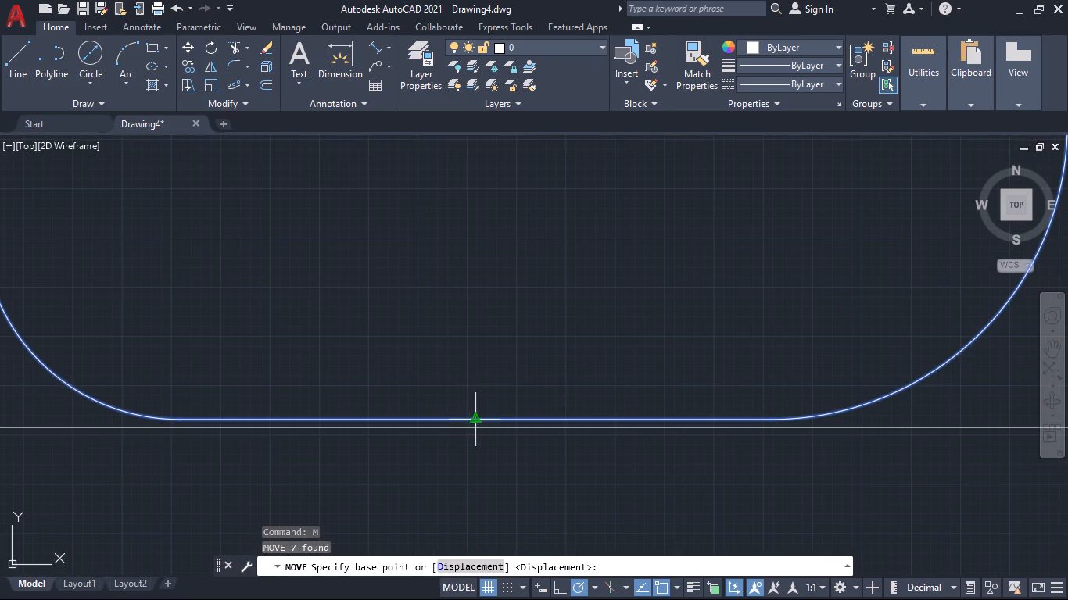
left_click(475, 421)
left_click(475, 427)
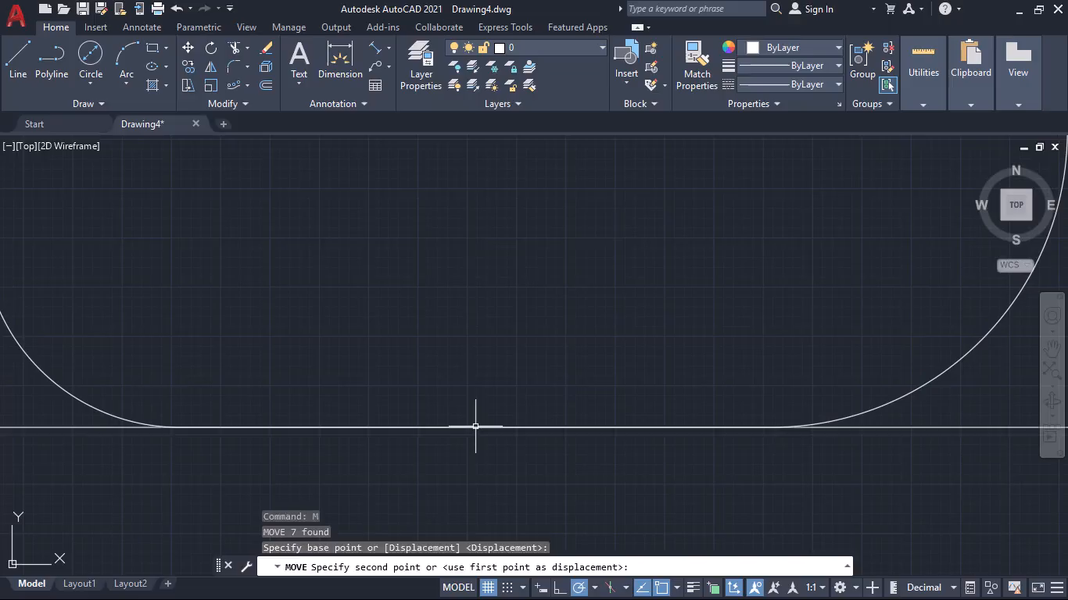
Delete the horizontal construction line between the slot and the row of holes.
scroll(486, 433, "down", 4)
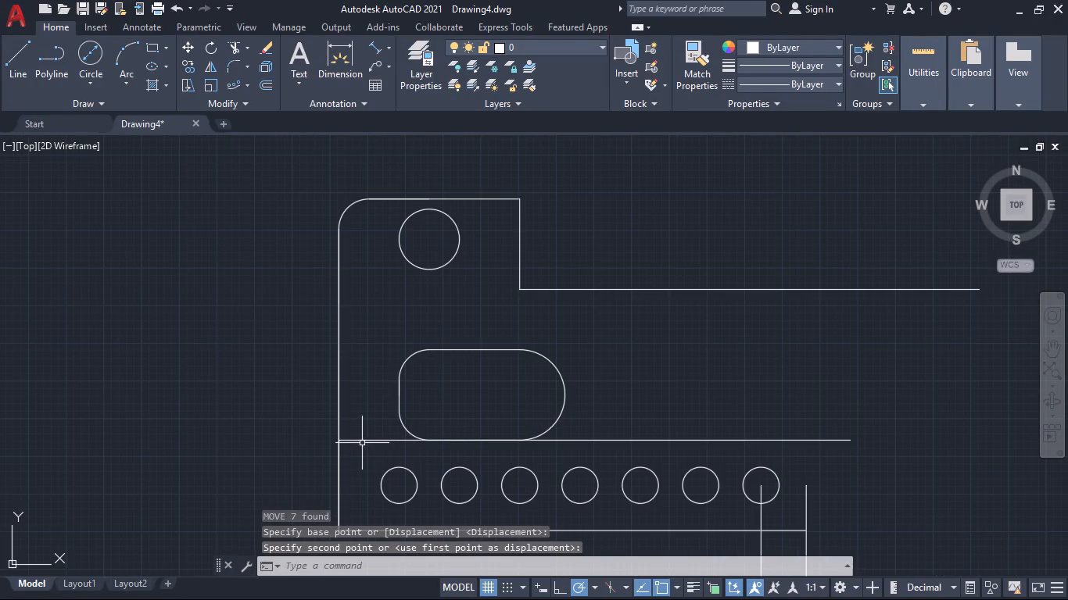
left_click(363, 439)
key("Delete")
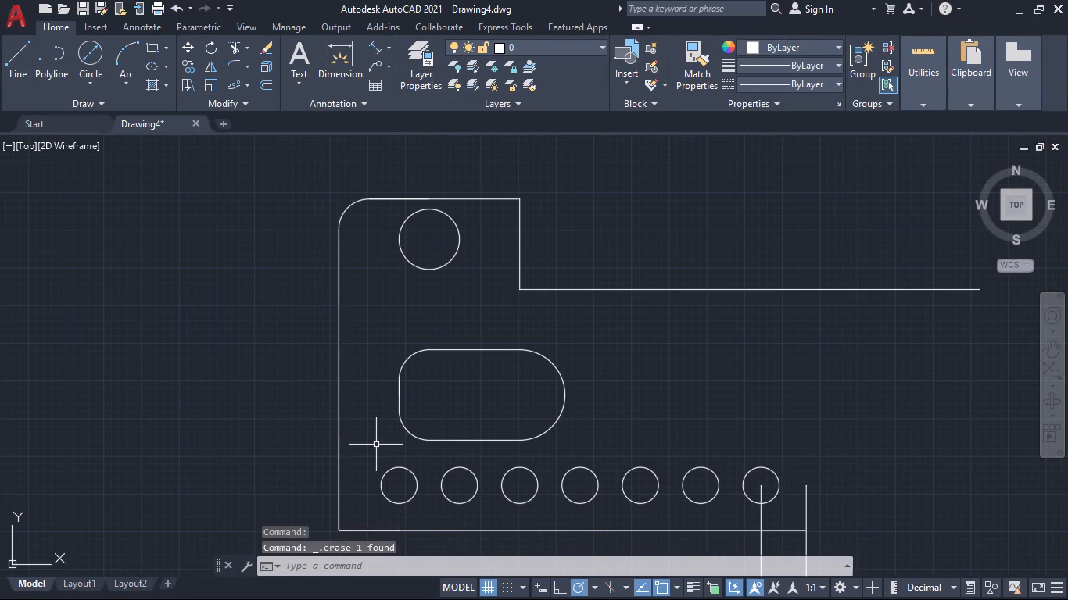
Delete the 20 mm circle near the outline's filleted upper-left corner.
scroll(372, 354, "down", 1)
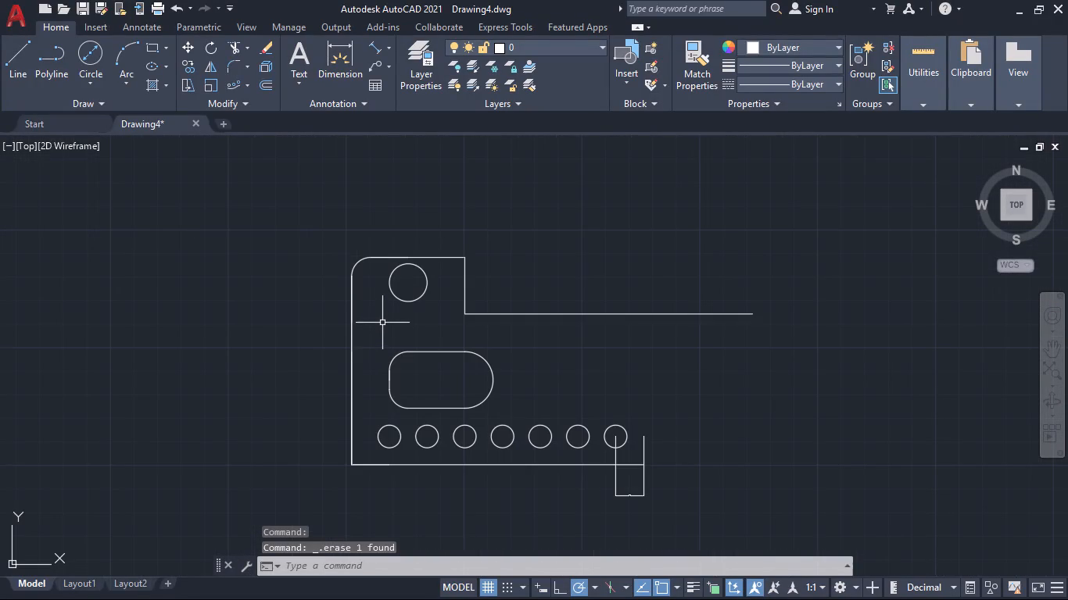
left_click(432, 310)
left_click(388, 276)
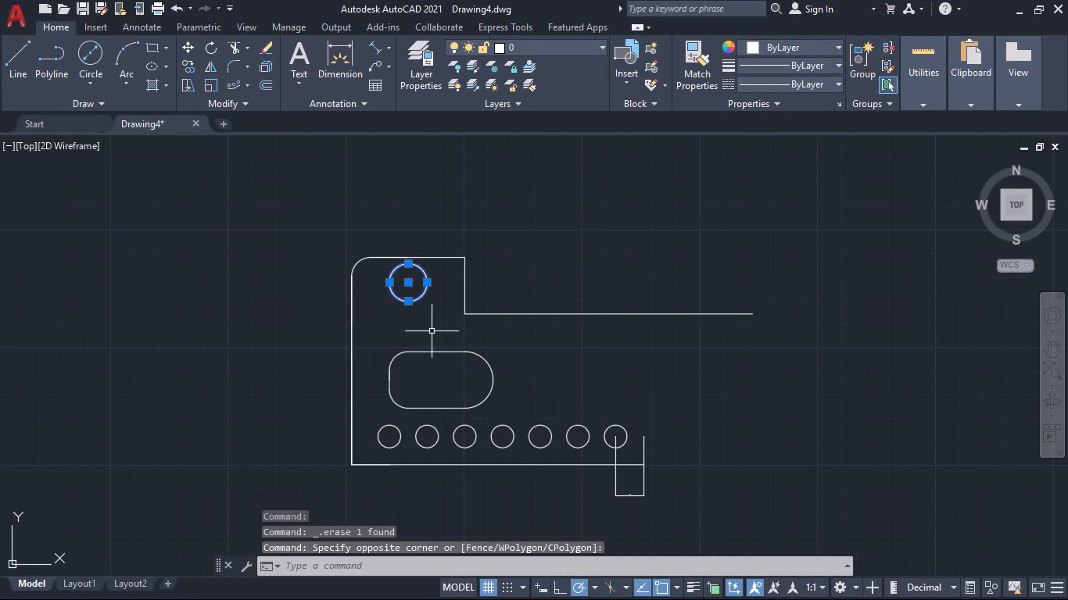
key("Delete")
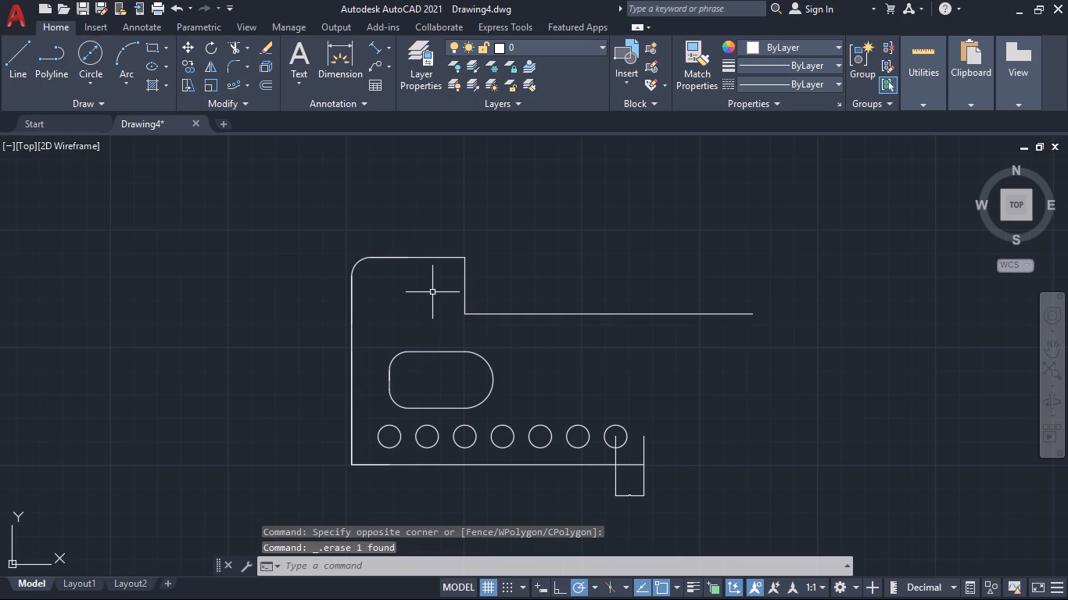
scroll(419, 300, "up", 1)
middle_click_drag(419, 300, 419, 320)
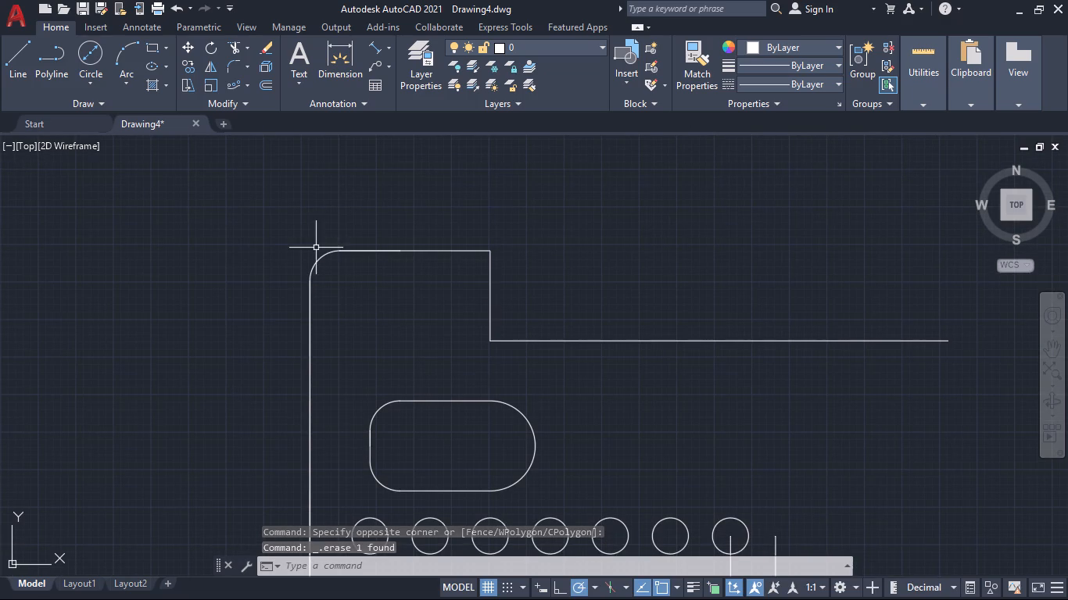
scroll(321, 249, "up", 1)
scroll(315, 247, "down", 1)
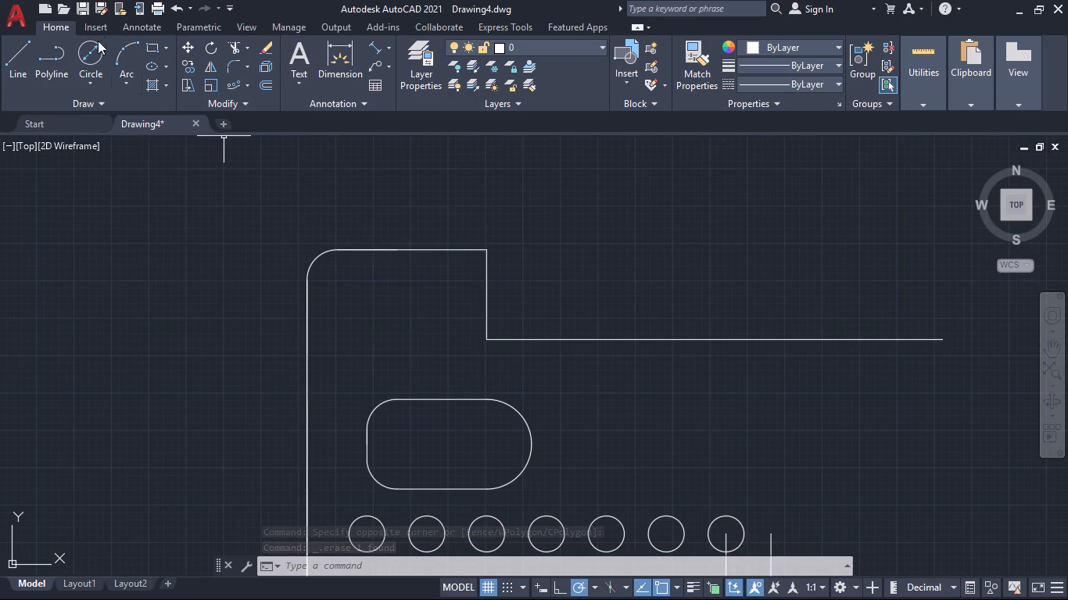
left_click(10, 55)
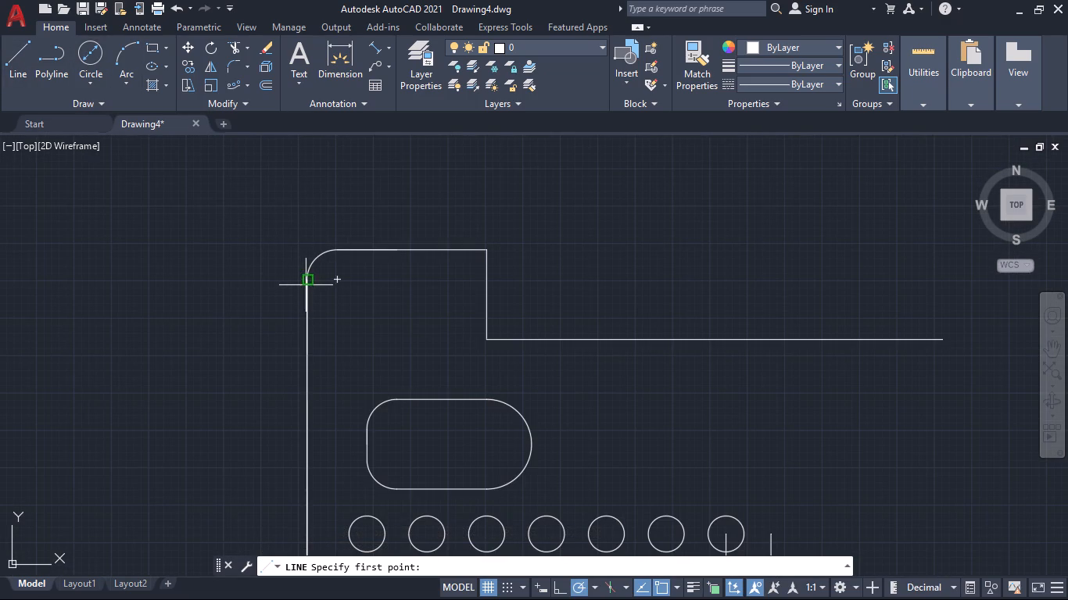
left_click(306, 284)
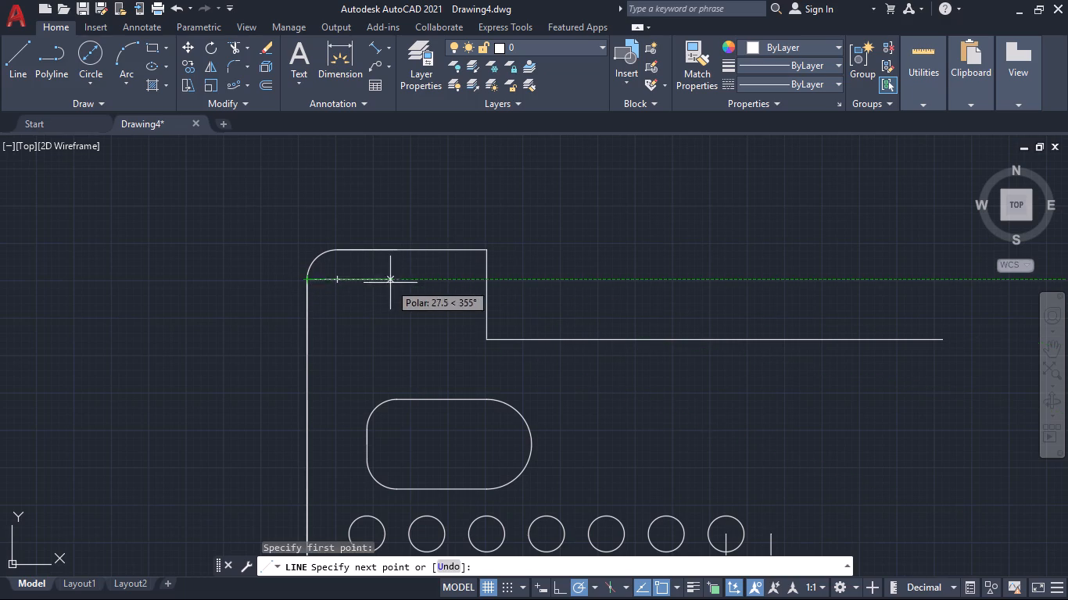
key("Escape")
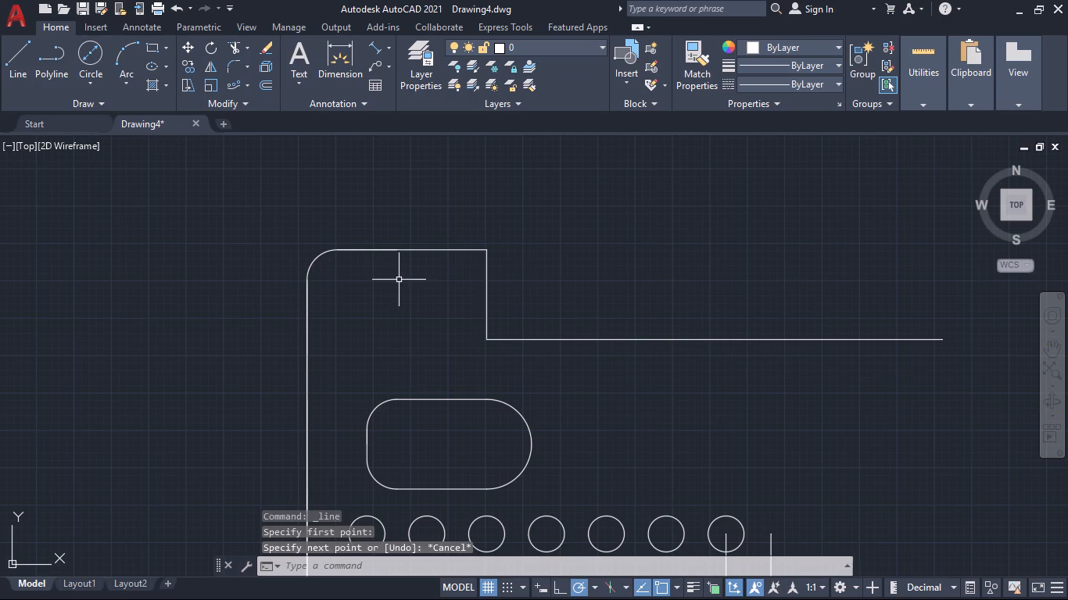
Draw a 20 mm construction line straight down from the inner end of the short segment overlapping the outline's top edge.
left_click(23, 53)
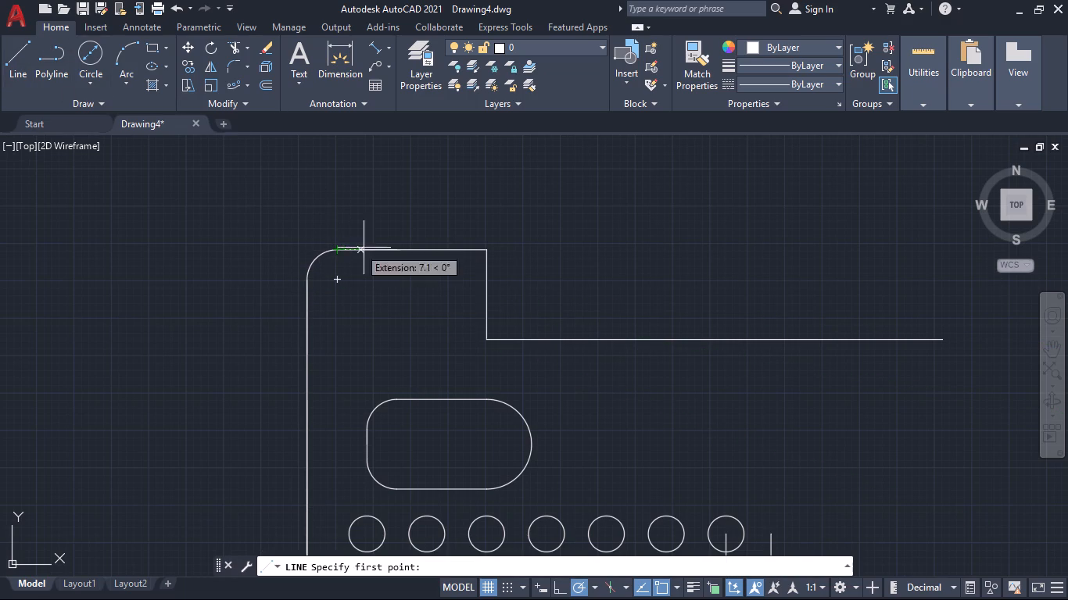
left_click(394, 252)
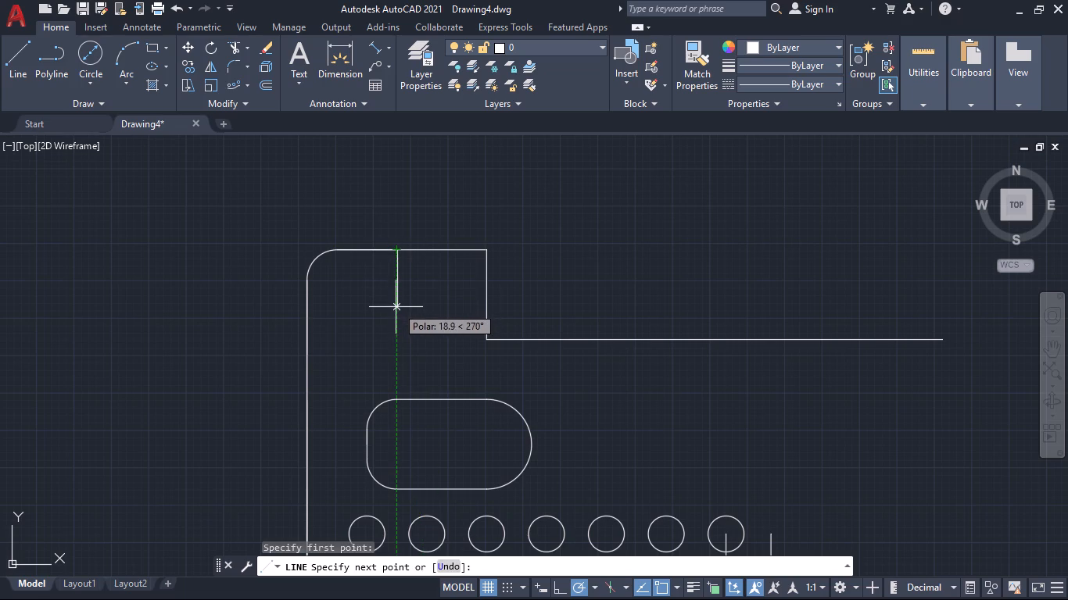
type("20")
key("Return")
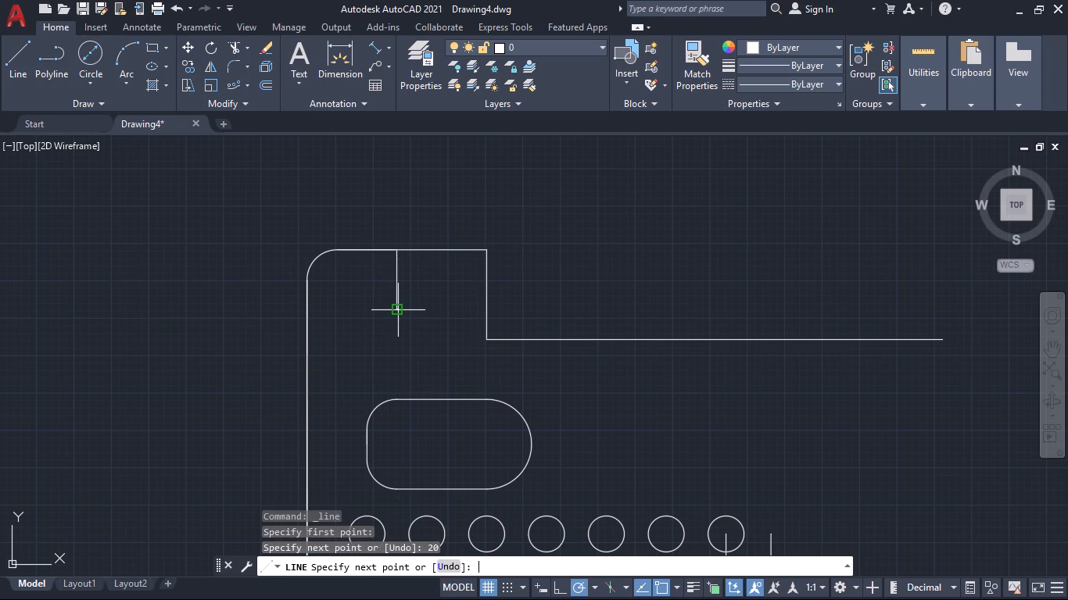
key("space")
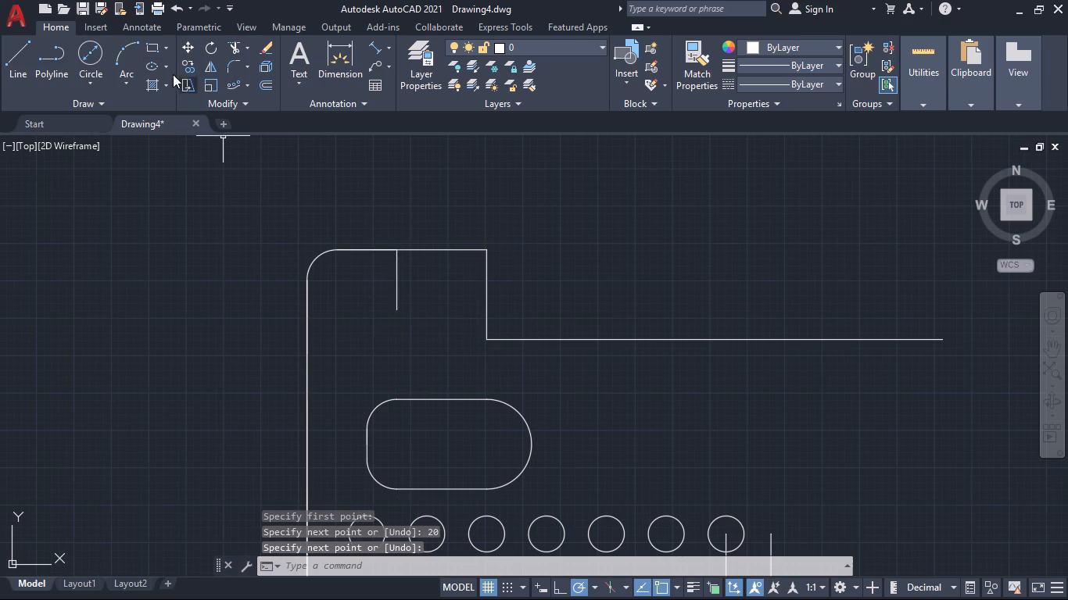
Draw a 30 mm diameter circle centred on the lower end of the vertical construction line.
left_click(89, 48)
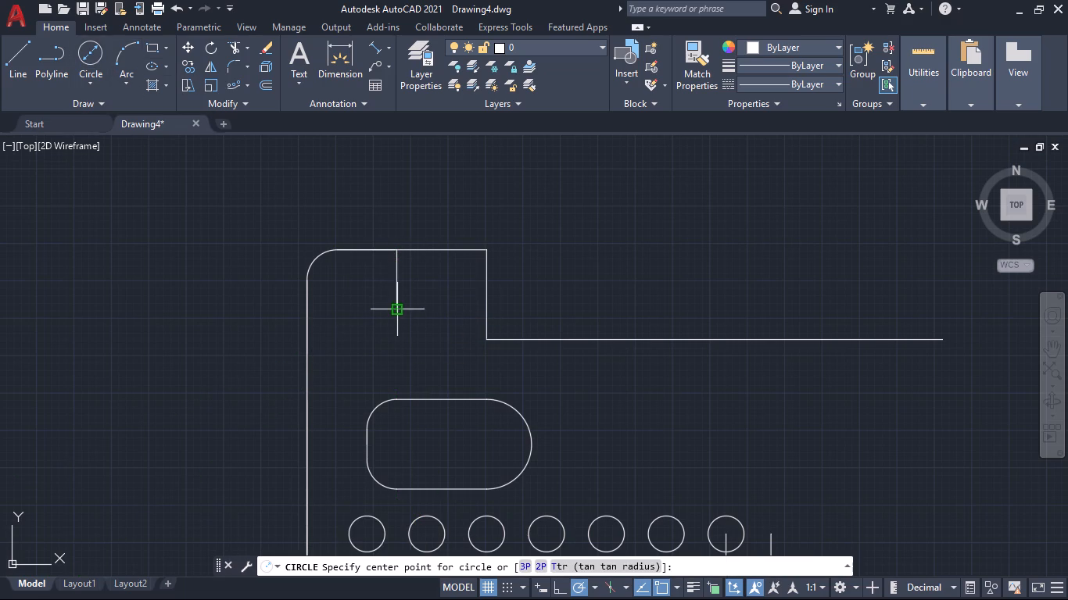
left_click(398, 310)
type("30")
key("Return")
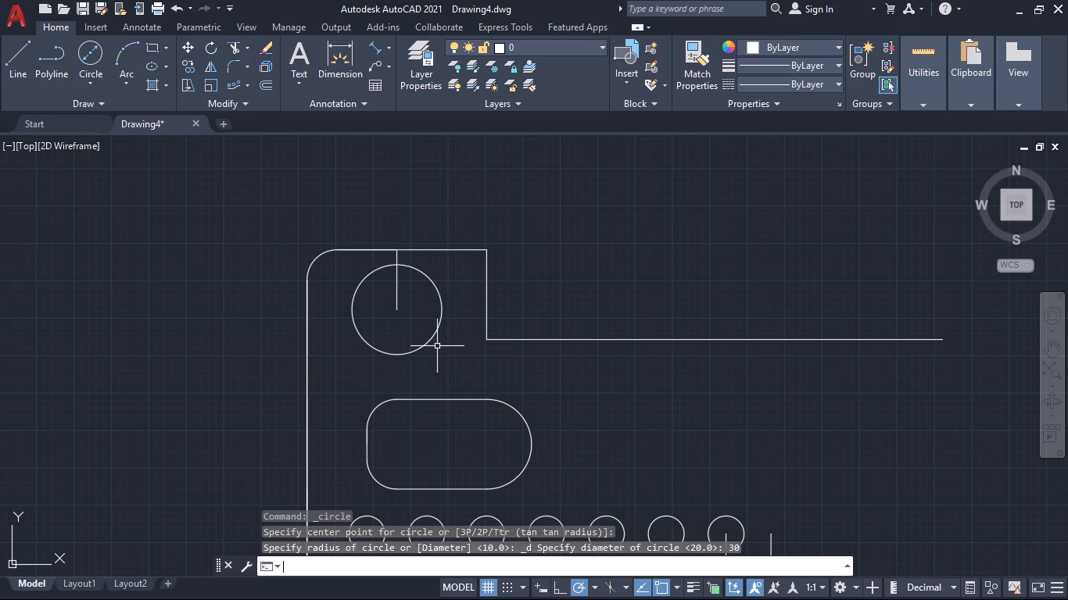
Delete the vertical construction line and the duplicate lines overlapping the outline's top and left edges.
left_click(396, 300)
key("Delete")
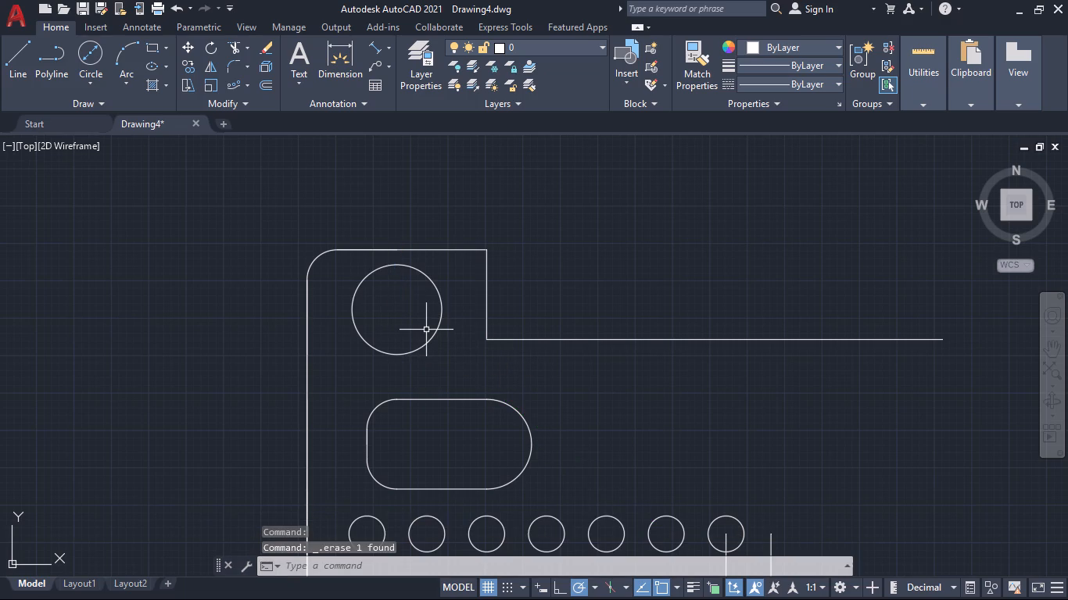
left_click(360, 248)
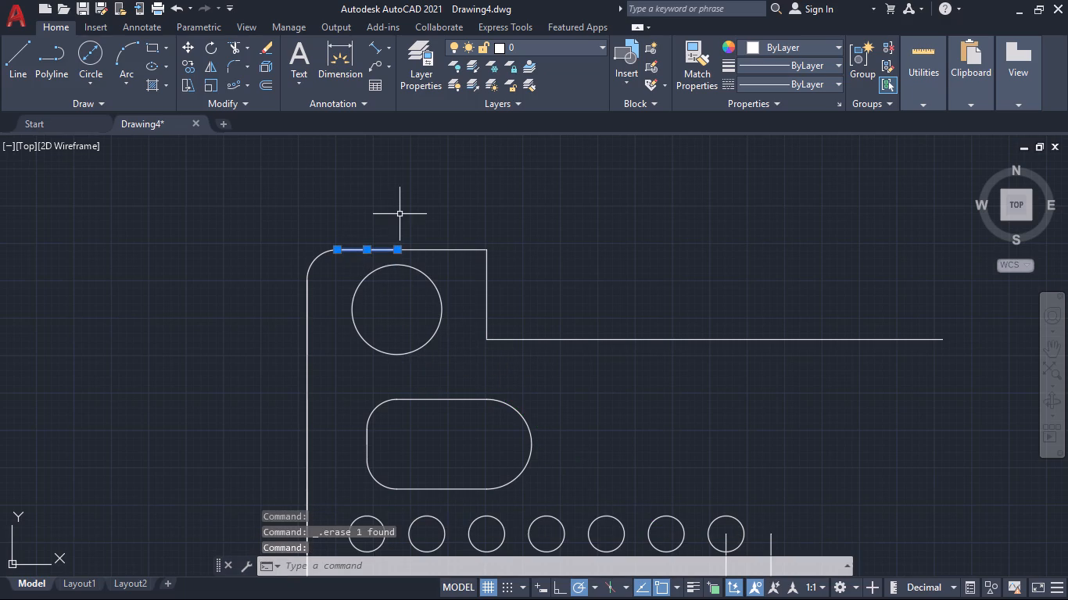
key("Delete")
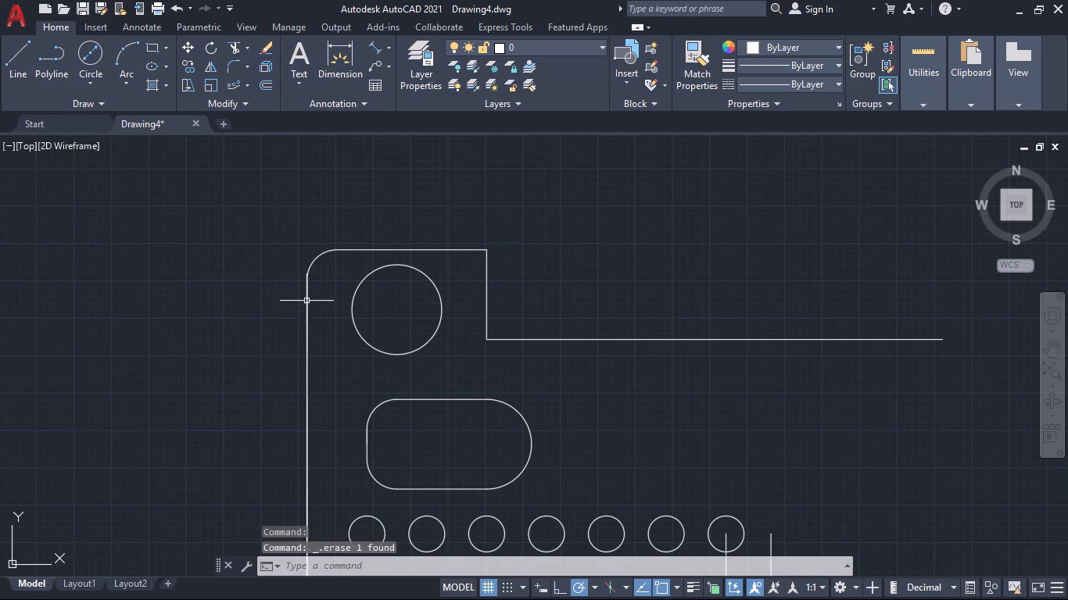
left_click(306, 301)
key("Delete")
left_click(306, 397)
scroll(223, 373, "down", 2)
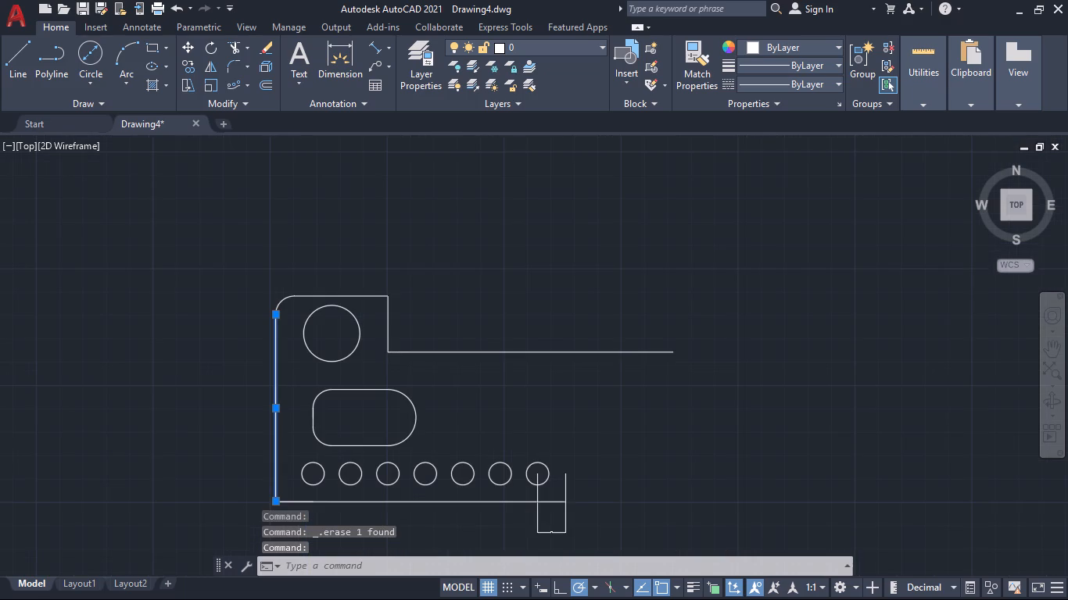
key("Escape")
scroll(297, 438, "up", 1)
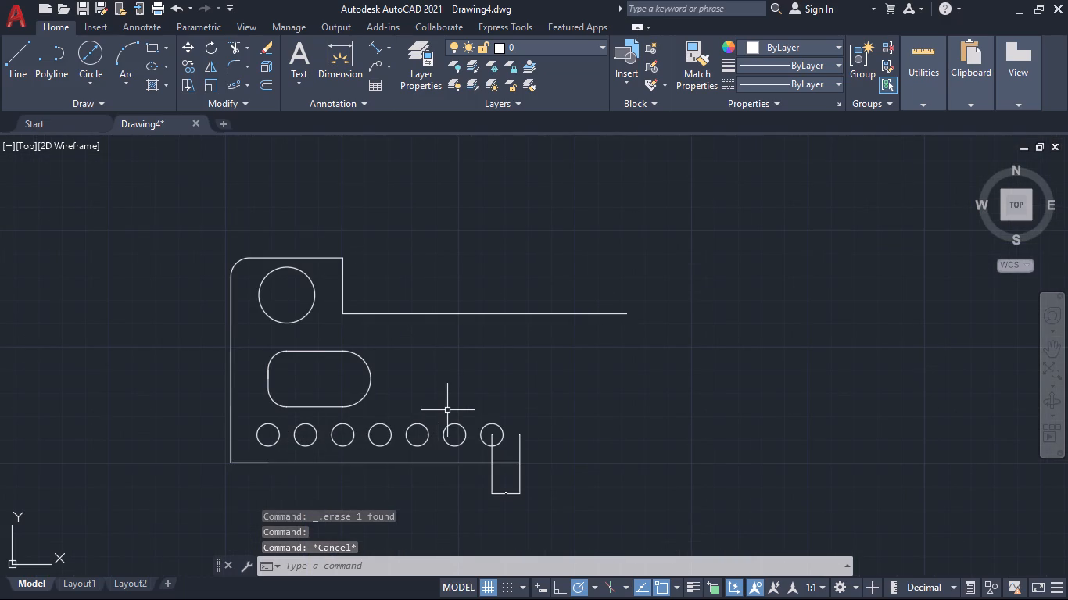
Switch to Google Chrome to consult the reference bracket drawing.
key("alt+Tab")
key("alt+Tab")
key("alt+Tab")
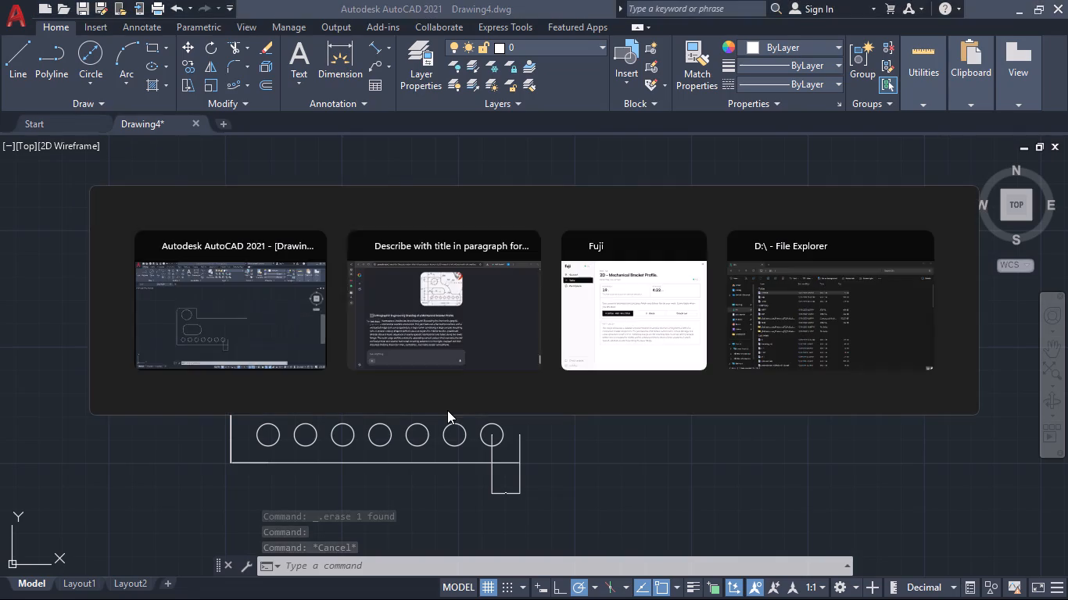
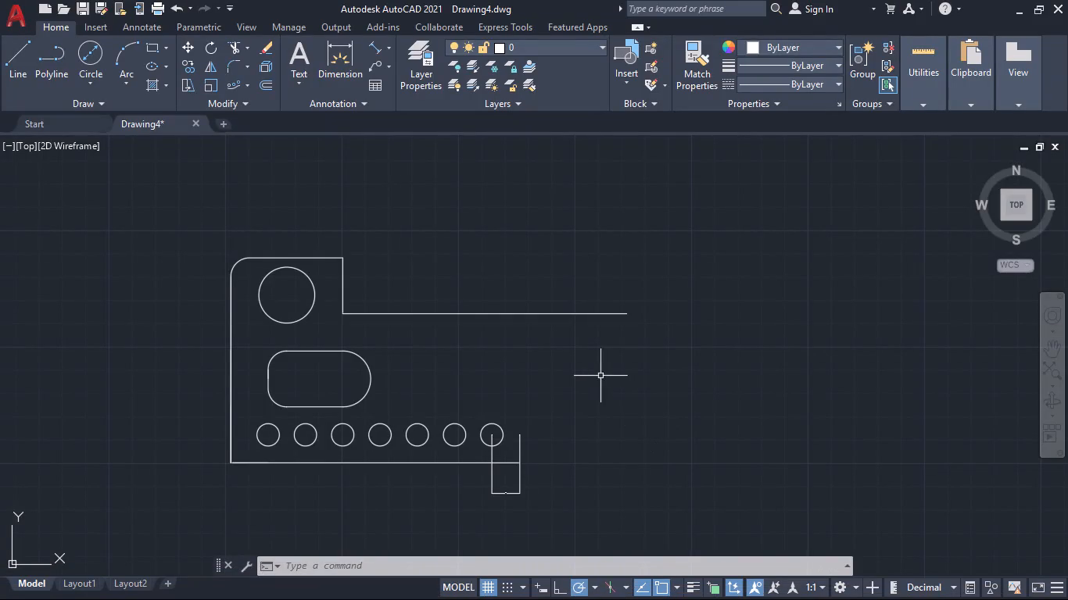
Fillet the corner between the outline's top edge and its short right vertical edge with a 10 mm radius.
middle_click_drag(494, 269, 559, 292)
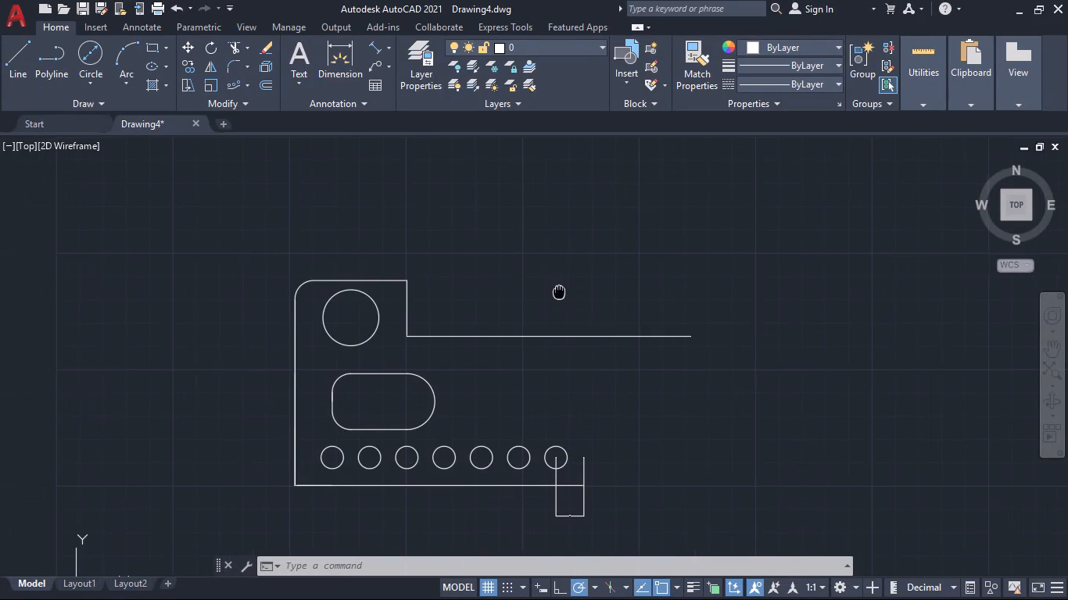
key("f")
key("Return")
key("r")
key("Return")
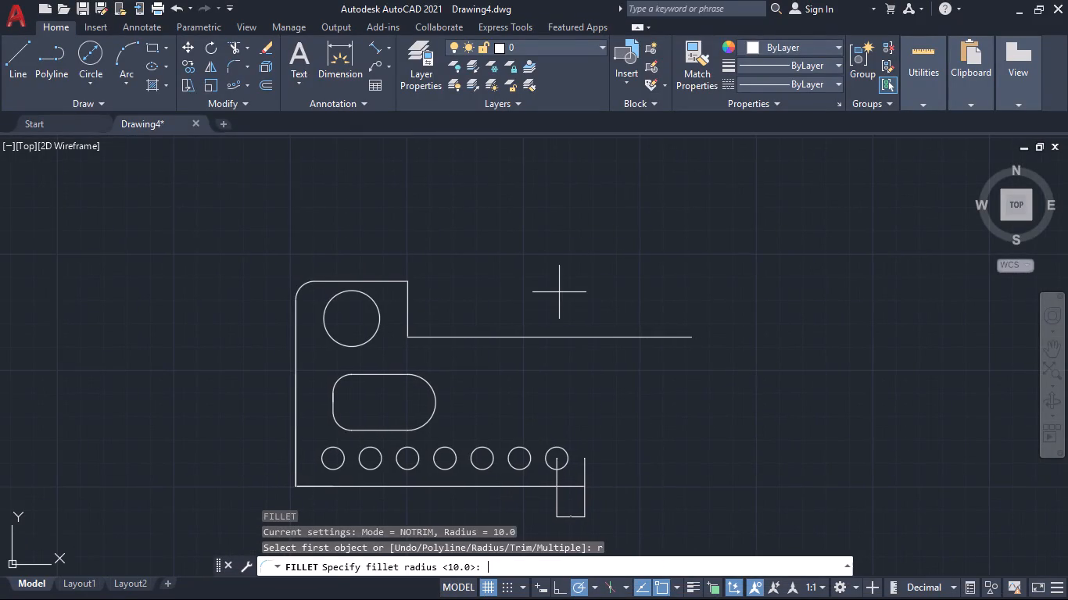
key("Return")
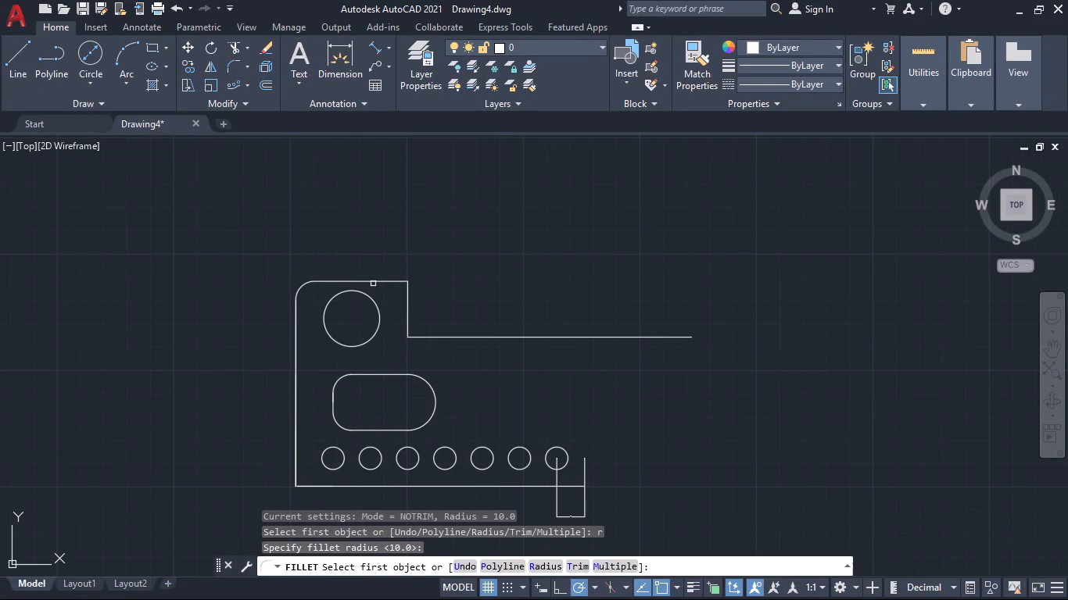
left_click(373, 284)
left_click(383, 280)
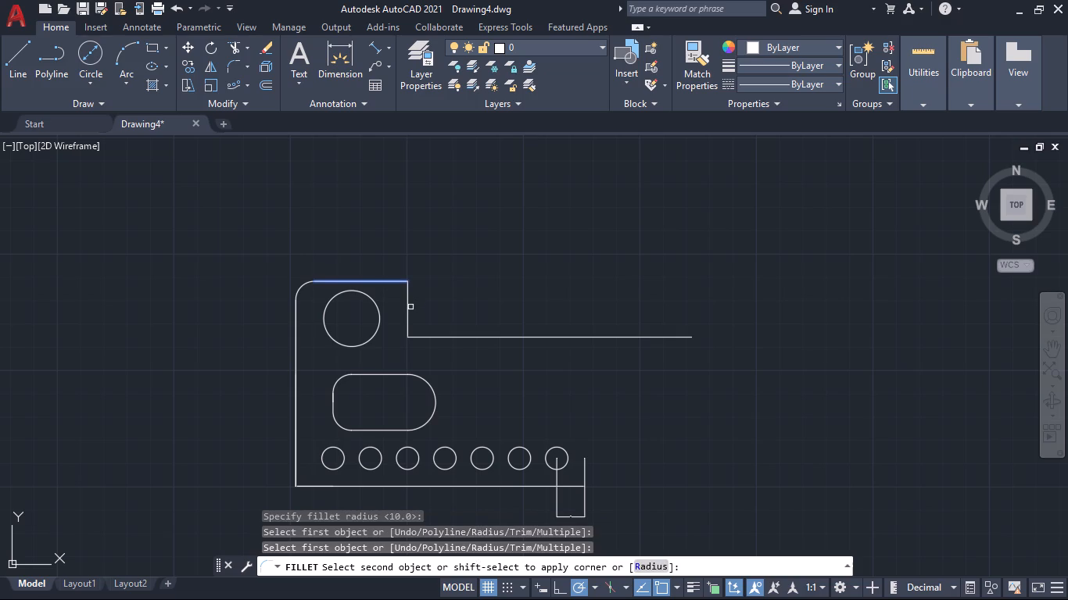
left_click(408, 311)
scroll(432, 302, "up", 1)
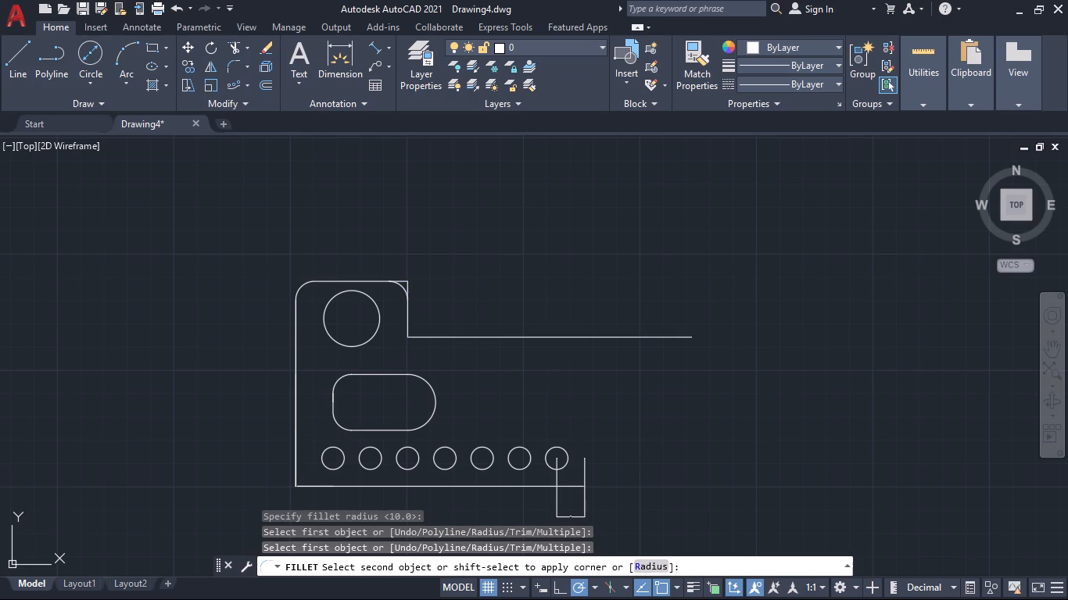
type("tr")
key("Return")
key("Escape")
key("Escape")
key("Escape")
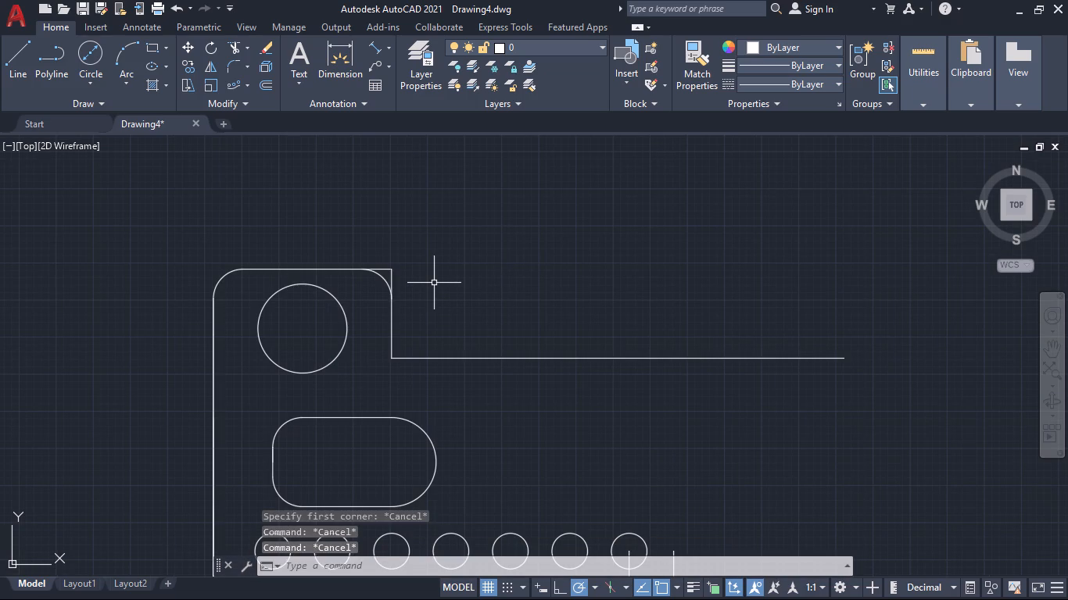
Trim the square corner left outside the new fillet arc at the right end of the outline's top edge.
scroll(400, 265, "up", 3)
type("tr")
key("Return")
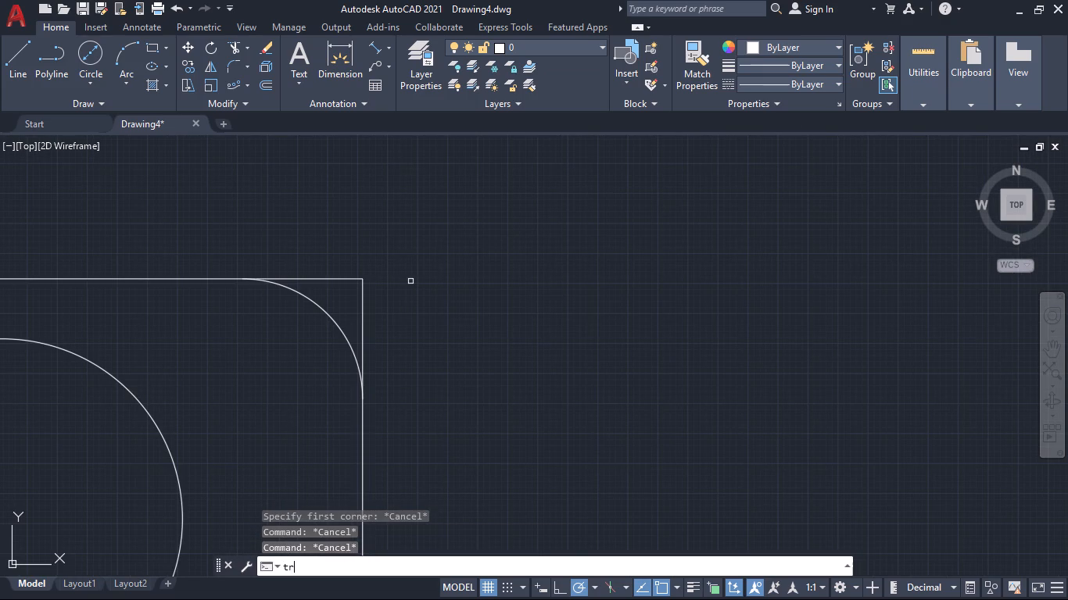
left_click(303, 258)
left_click(393, 345)
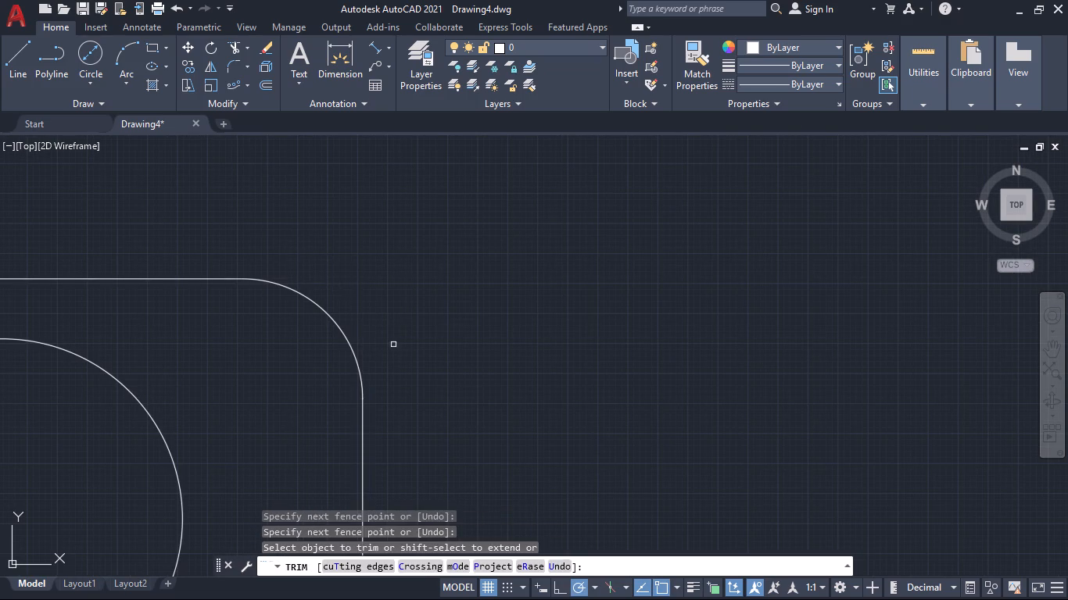
scroll(555, 327, "down", 4)
middle_click_drag(579, 335, 528, 291)
key("Escape")
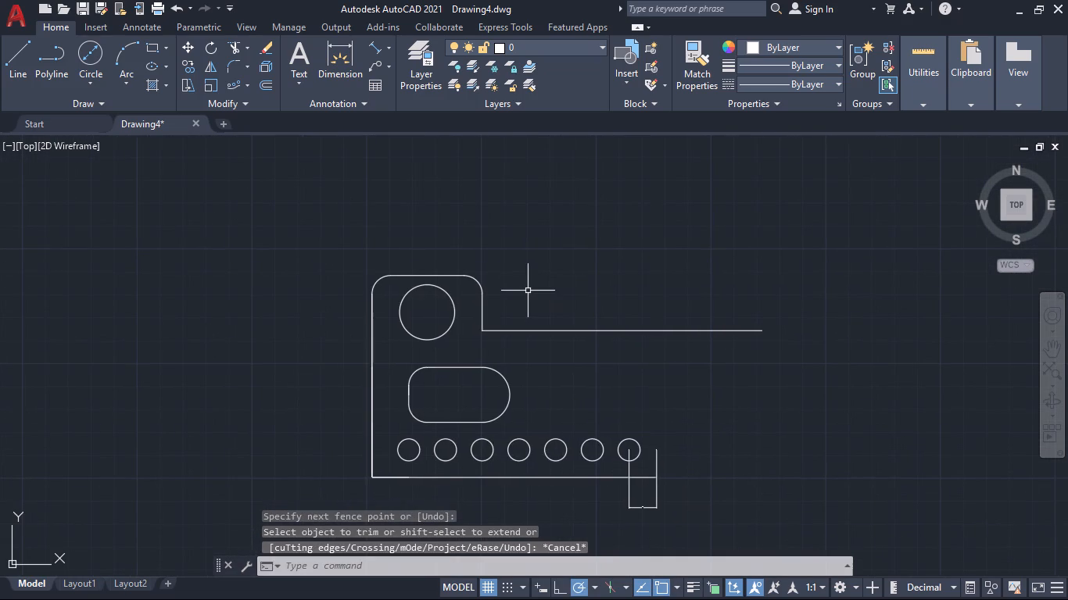
Draw a 30 mm line up from the outline's lower-left corner, continued by a horizontal line about 227 mm long to the right.
middle_click_drag(563, 307, 514, 262)
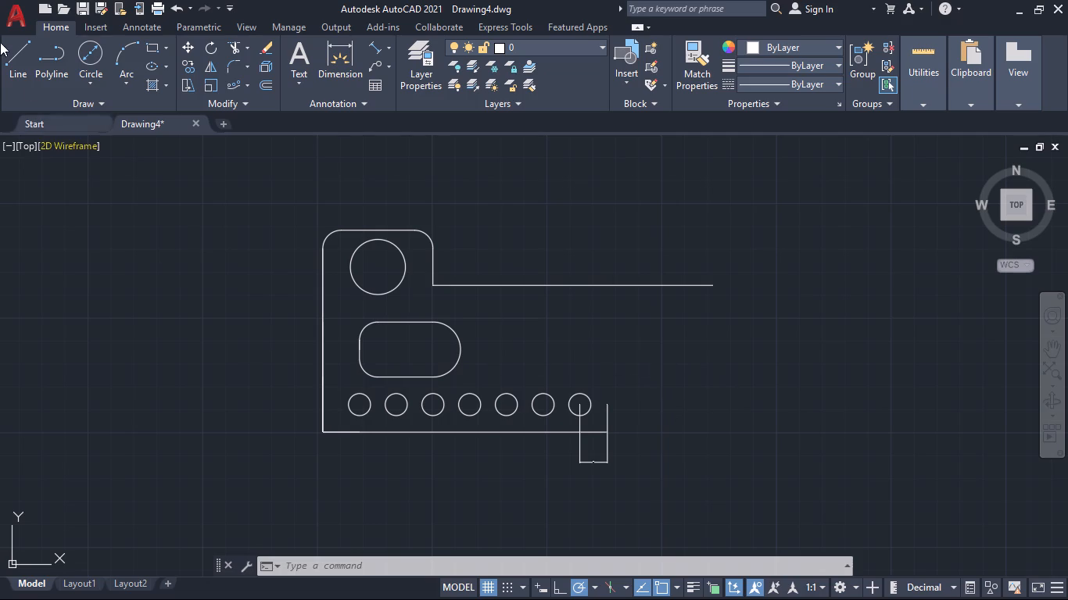
left_click(17, 59)
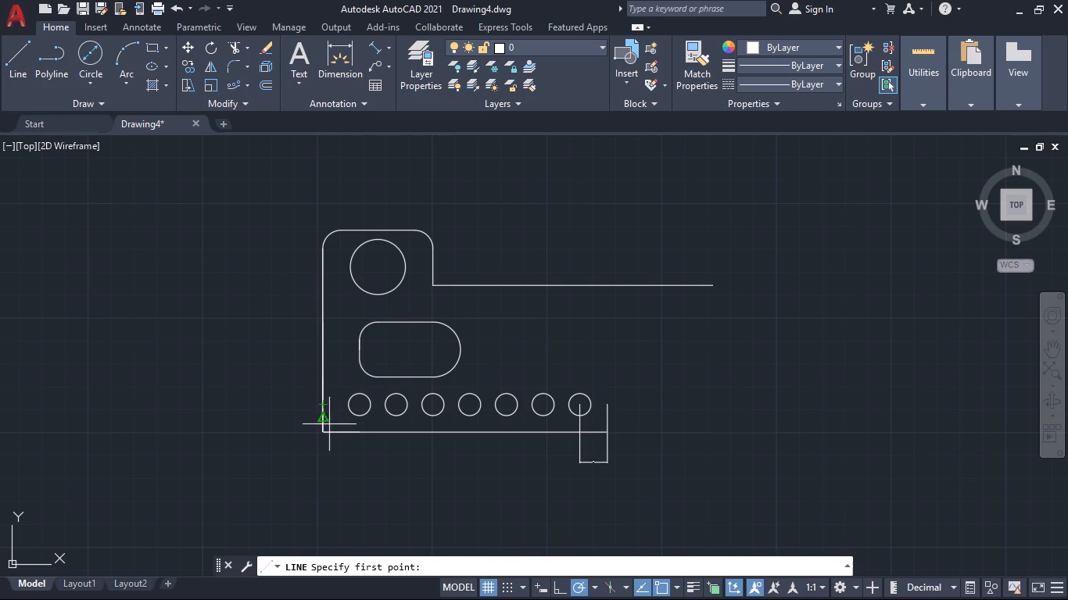
left_click(324, 434)
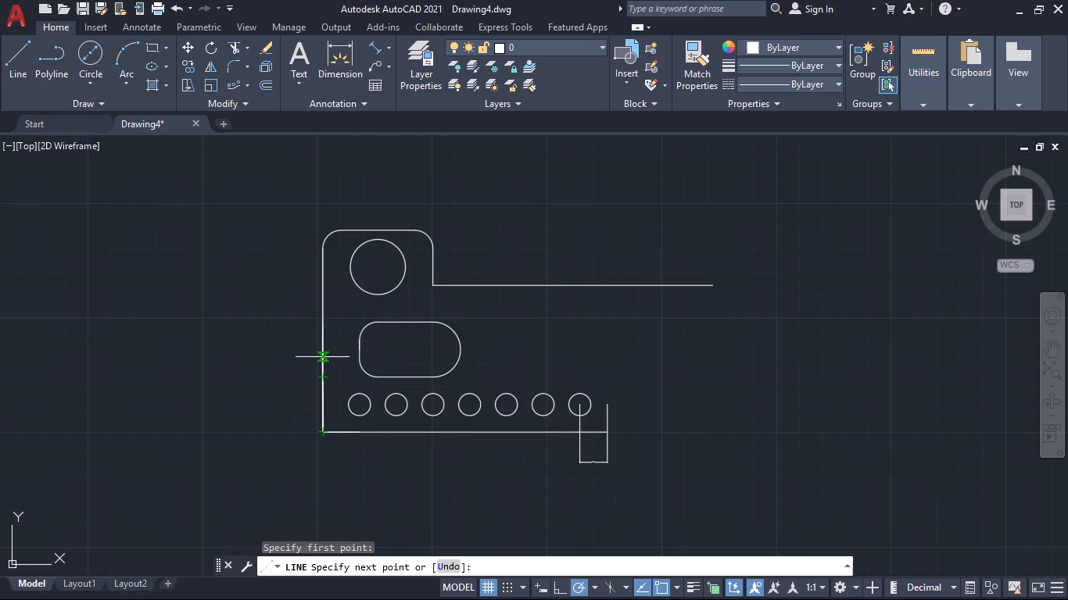
type("30")
key("Return")
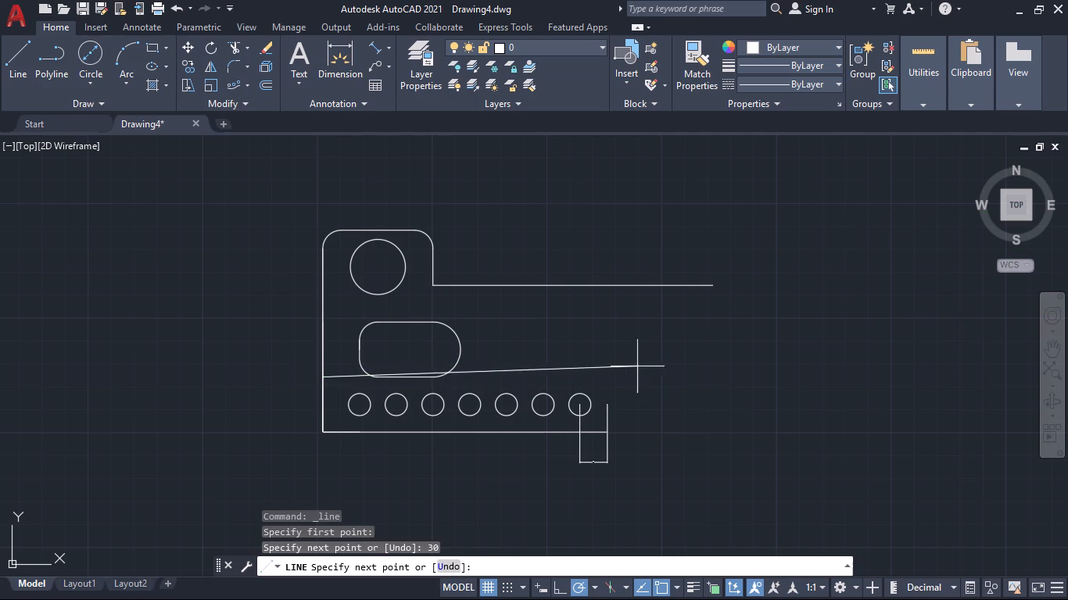
left_click(740, 371)
key("space")
Draw a 100 mm vertical line upward from the right end of the outline's bottom edge.
key("space")
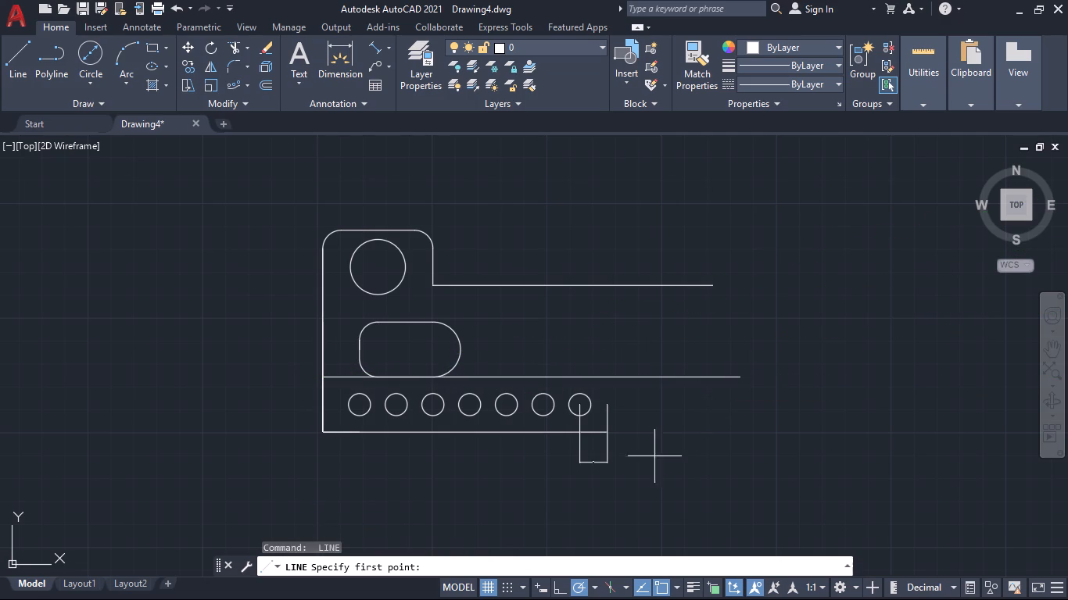
scroll(611, 441, "up", 5)
left_click(555, 359)
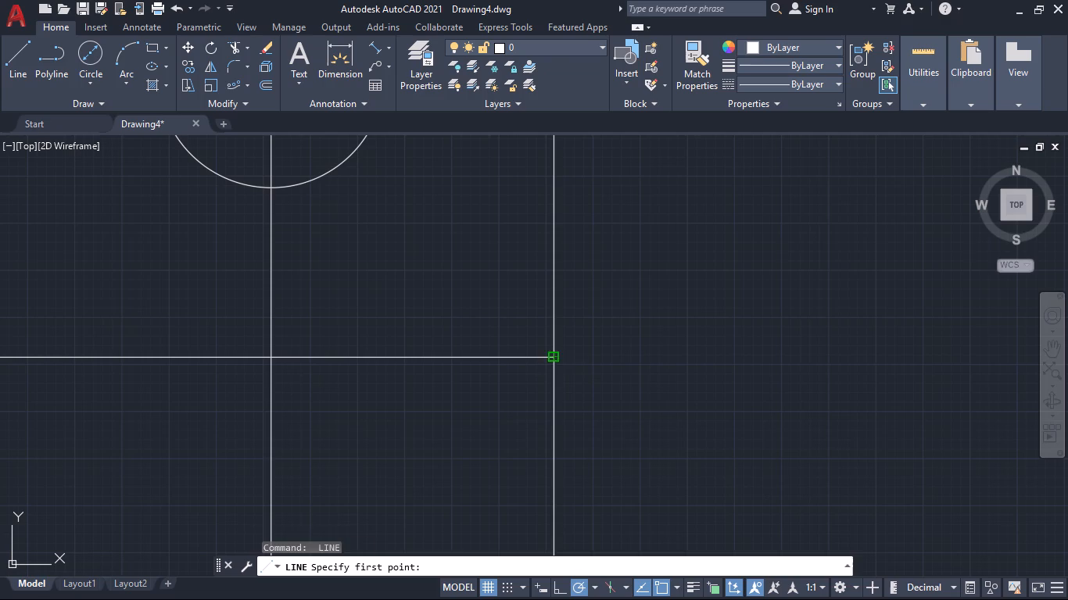
scroll(566, 278, "down", 4)
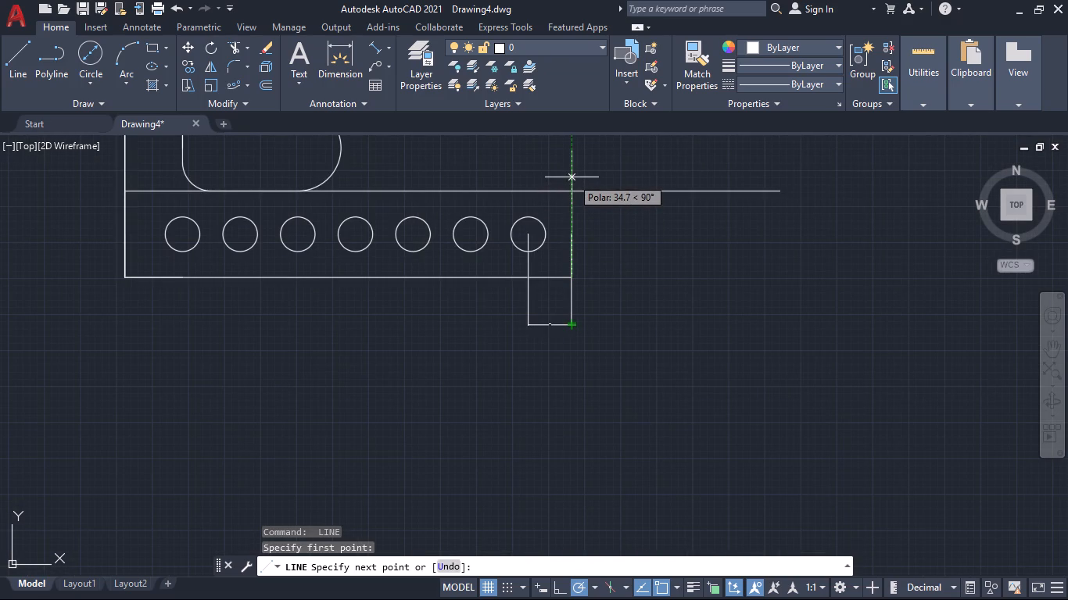
type("100")
key("Return")
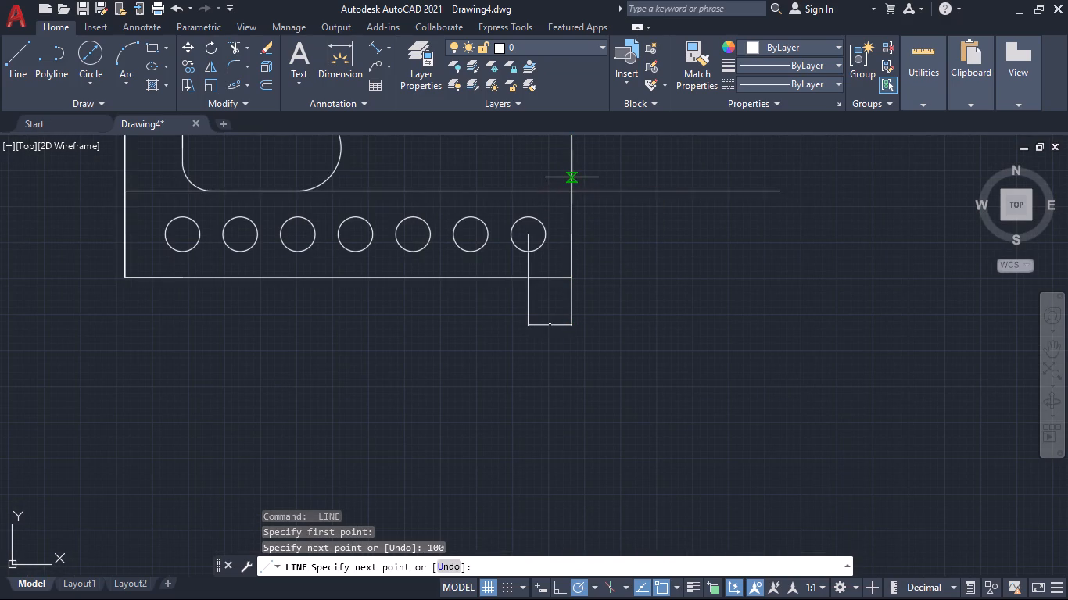
middle_click_drag(757, 358, 690, 581)
scroll(718, 424, "down", 1)
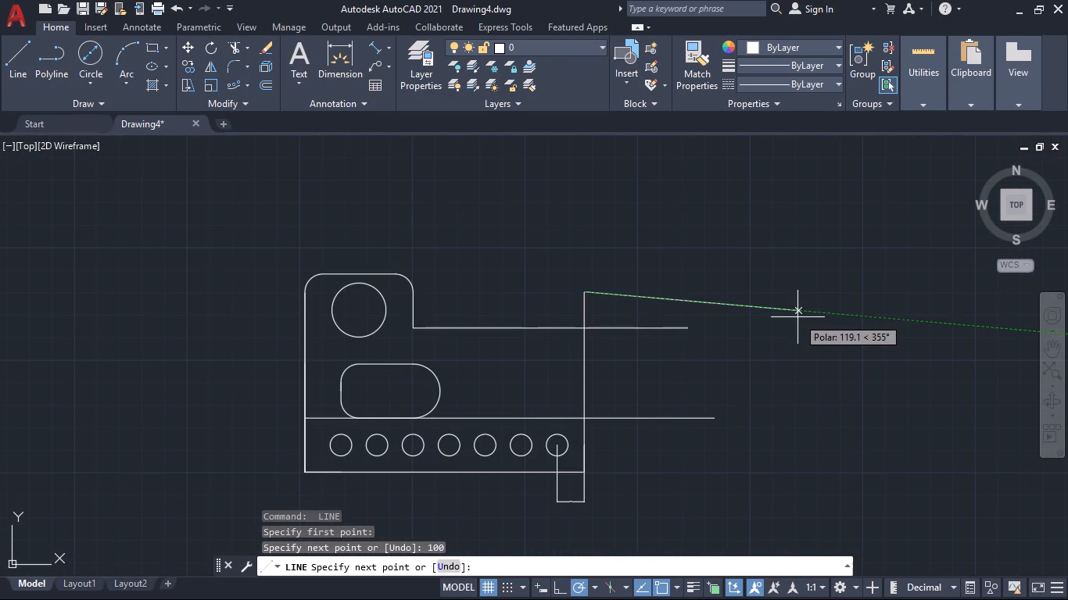
key("space")
Draw a vertical line from the bottom edge, between the fifth and sixth holes, up to the outline's horizontal step edge.
key("space")
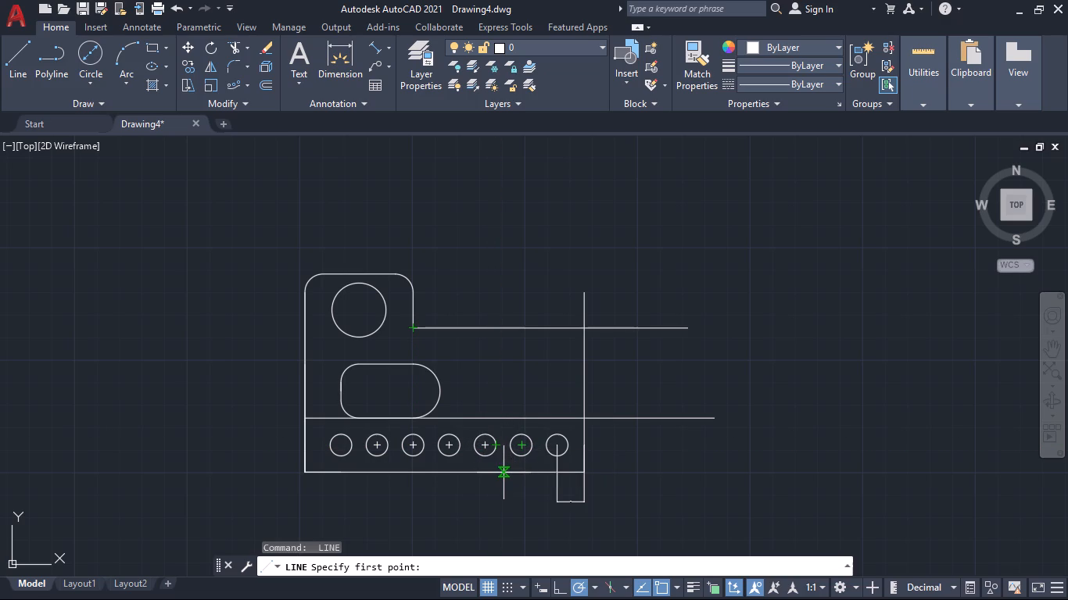
left_click(504, 473)
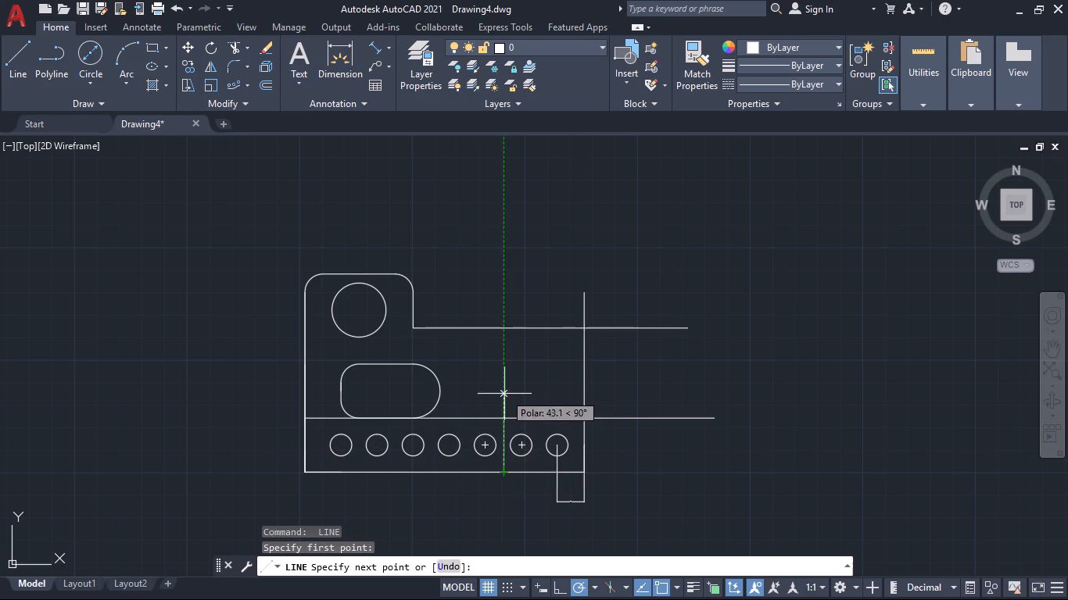
left_click(505, 330)
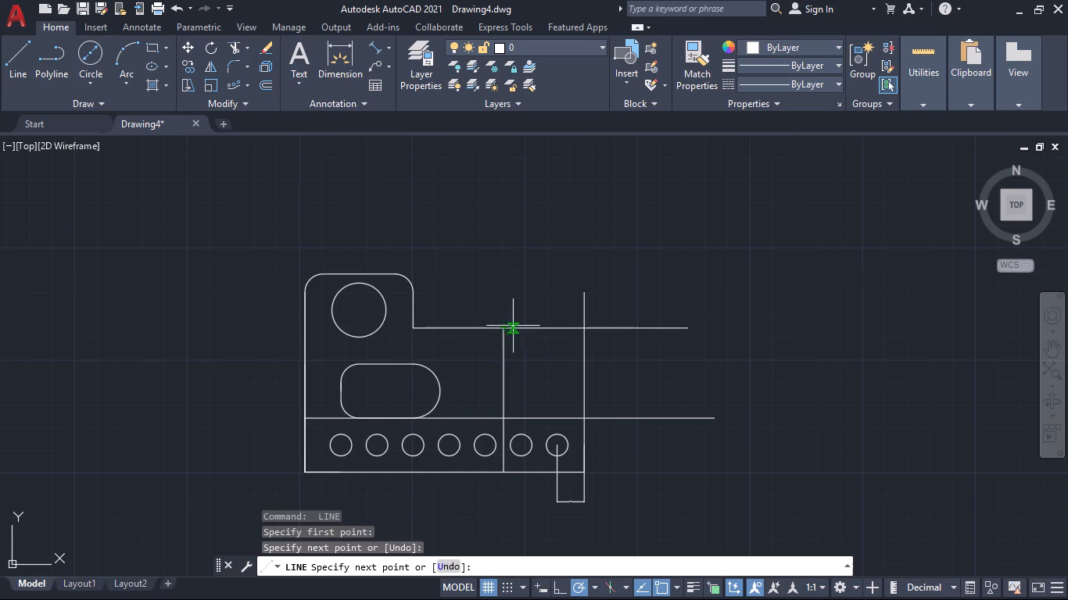
key("space")
key("space")
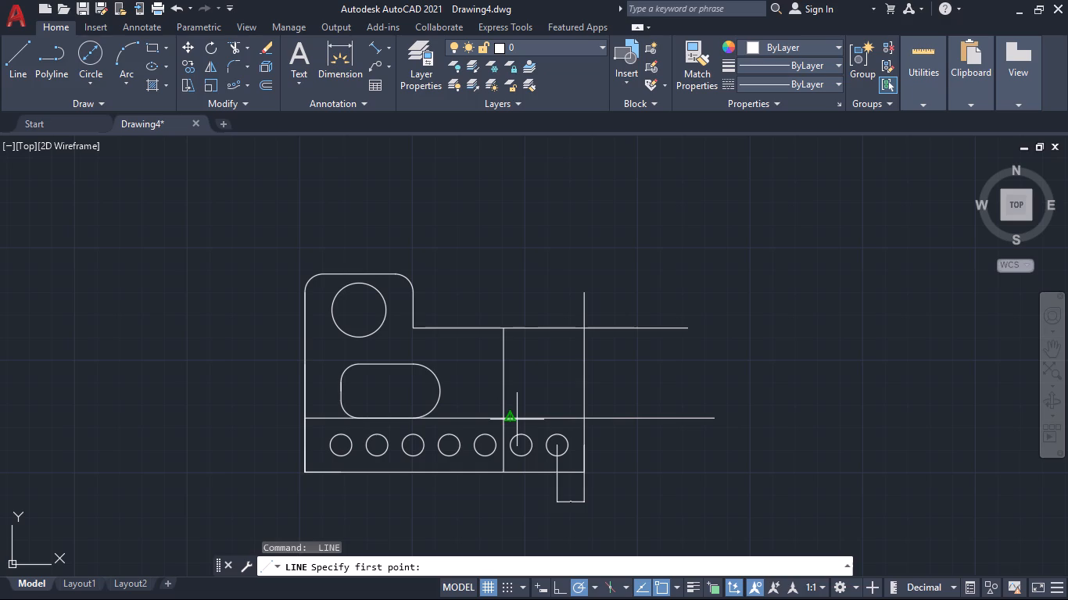
key("Escape")
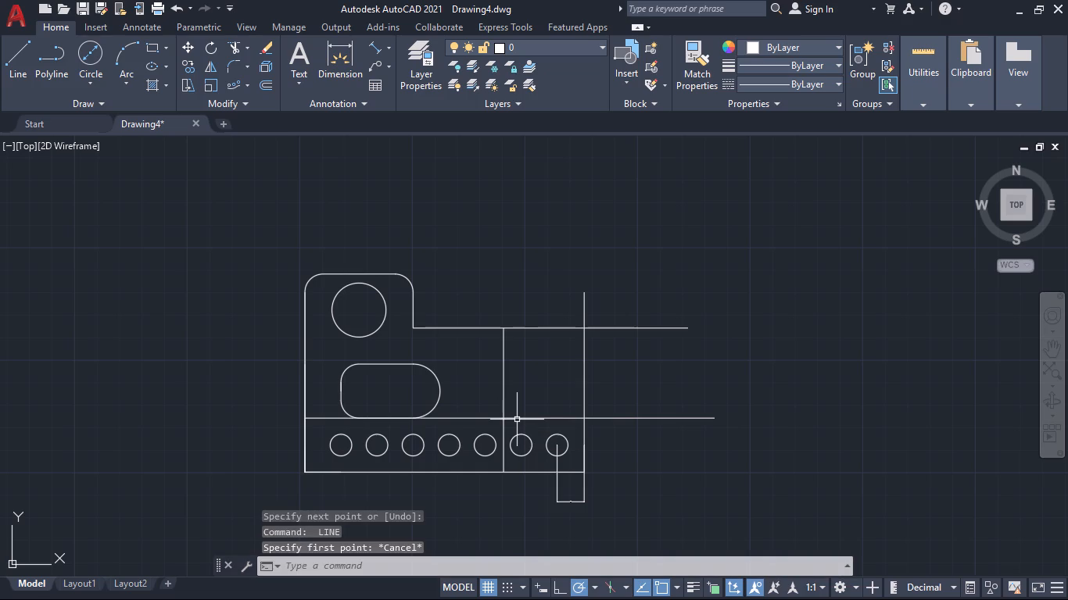
Fillet the corner between the 100 mm vertical line and the long horizontal line above the holes with a 10 mm radius.
key("f")
key("Return")
key("r")
key("Return")
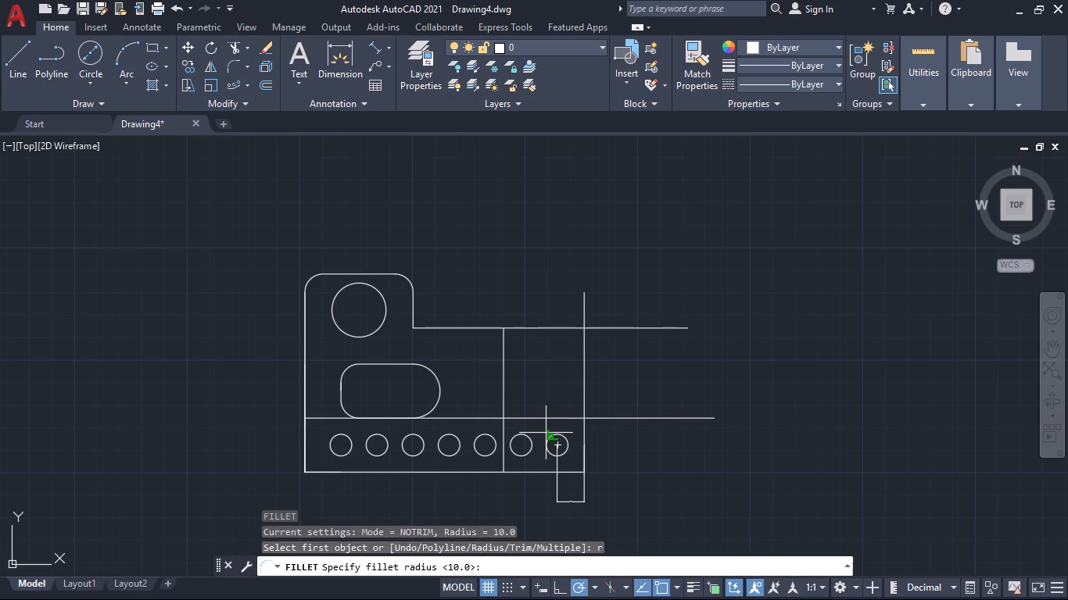
key("Return")
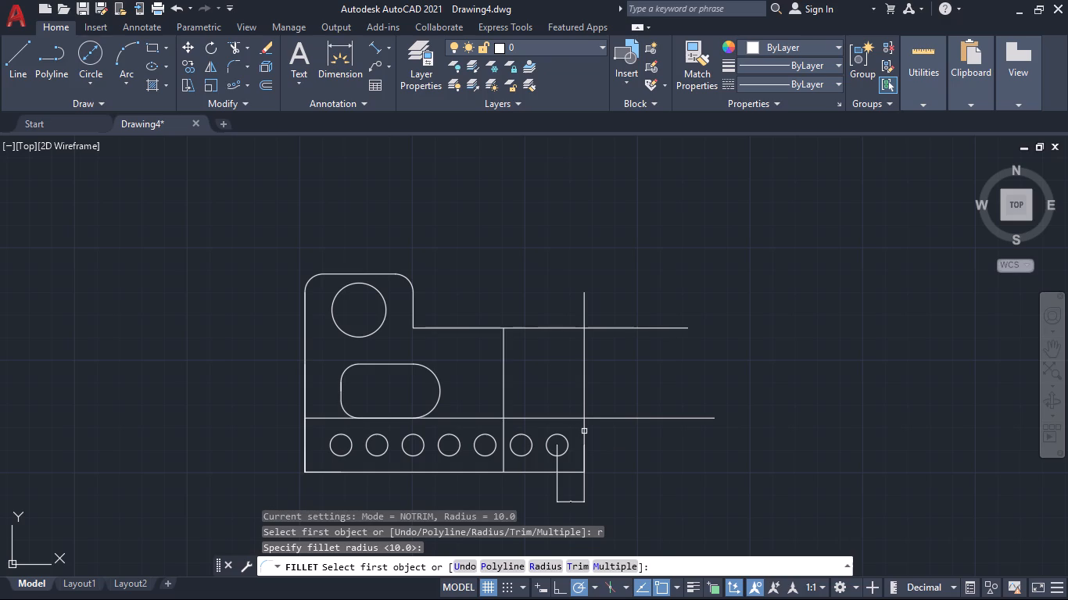
left_click(585, 431)
left_click(575, 418)
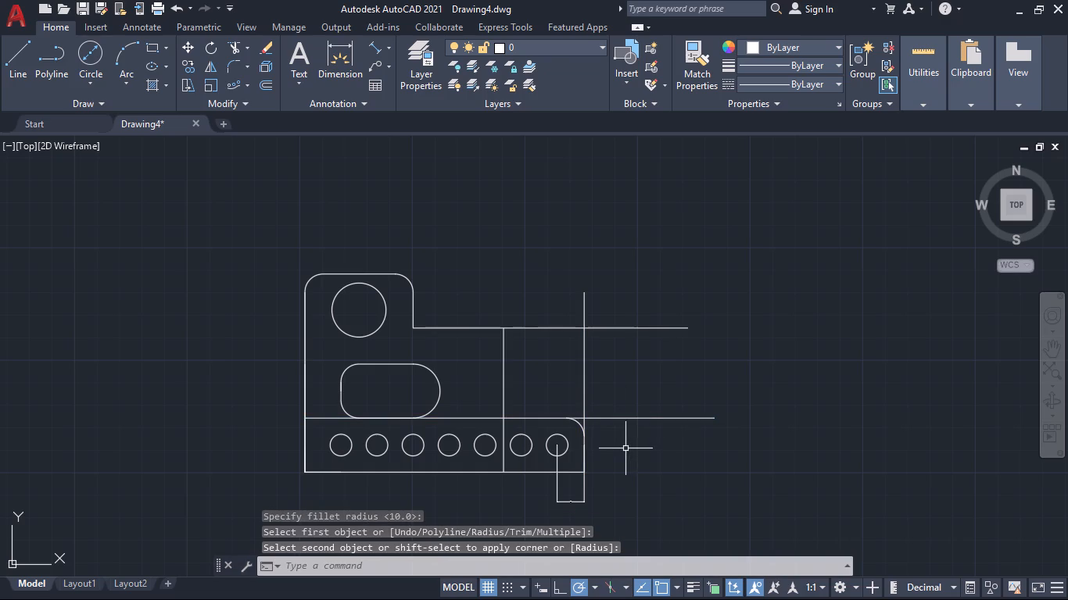
Trim the step edge beyond the inner vertical line, the outer vertical above the hole strip, and the horizontal line beyond the outer vertical.
type("tr")
key("Return")
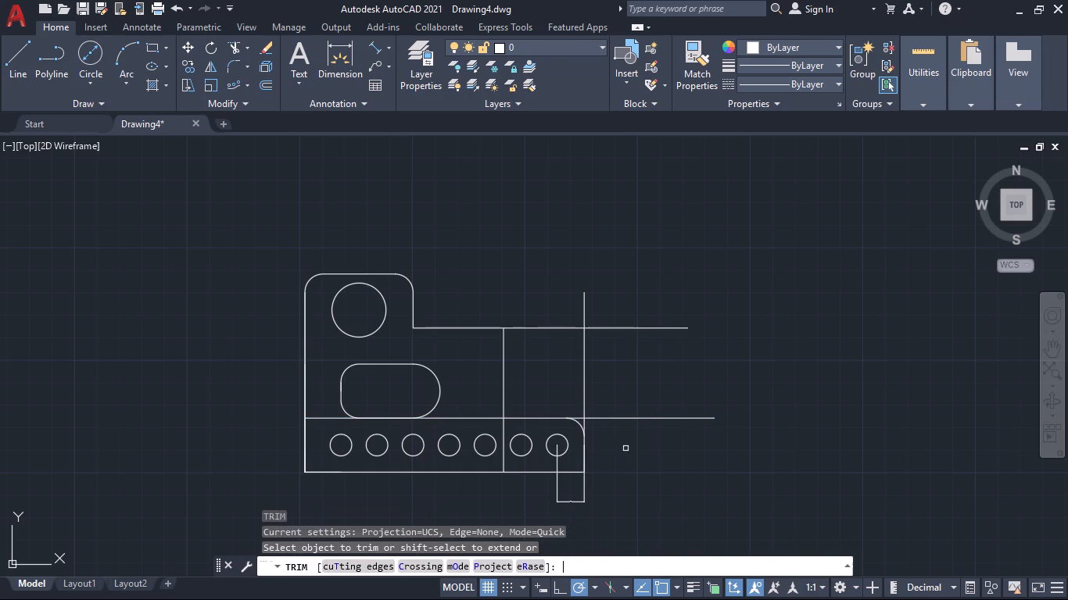
left_click(550, 302)
left_click(655, 471)
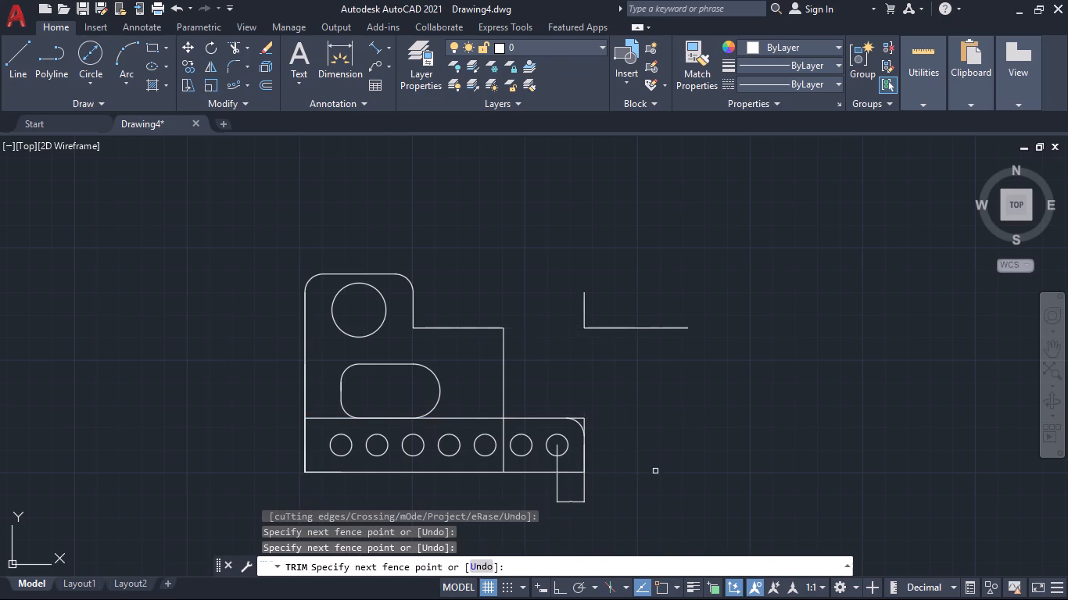
Trim the two line stubs forming the square corner outside the fillet above the last hole.
left_click(582, 420)
scroll(582, 420, "up", 4)
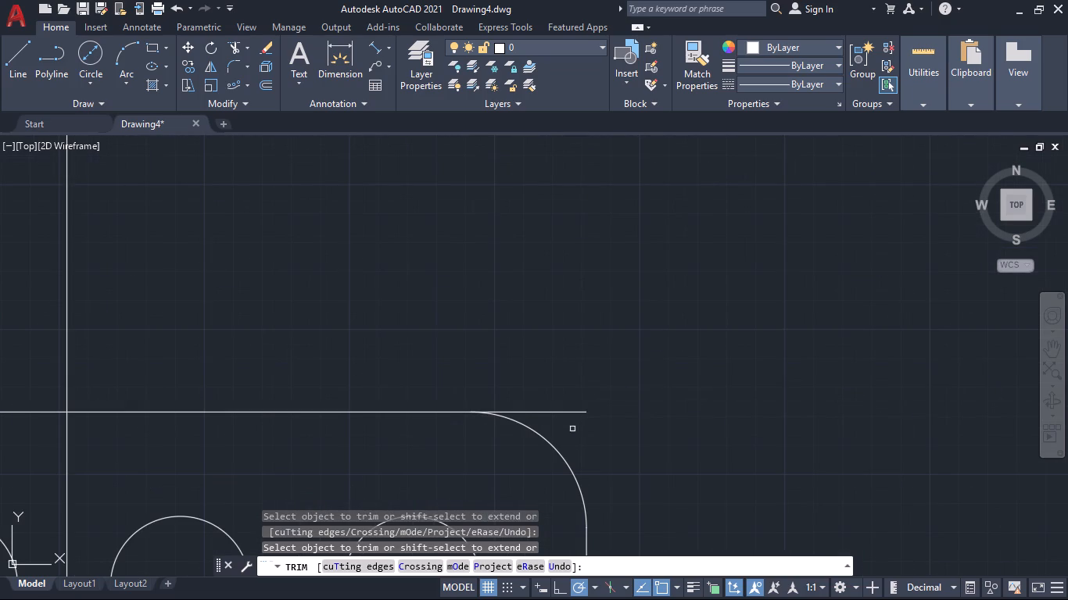
left_click(572, 430)
left_click(531, 391)
scroll(557, 335, "up", 1)
scroll(709, 418, "down", 6)
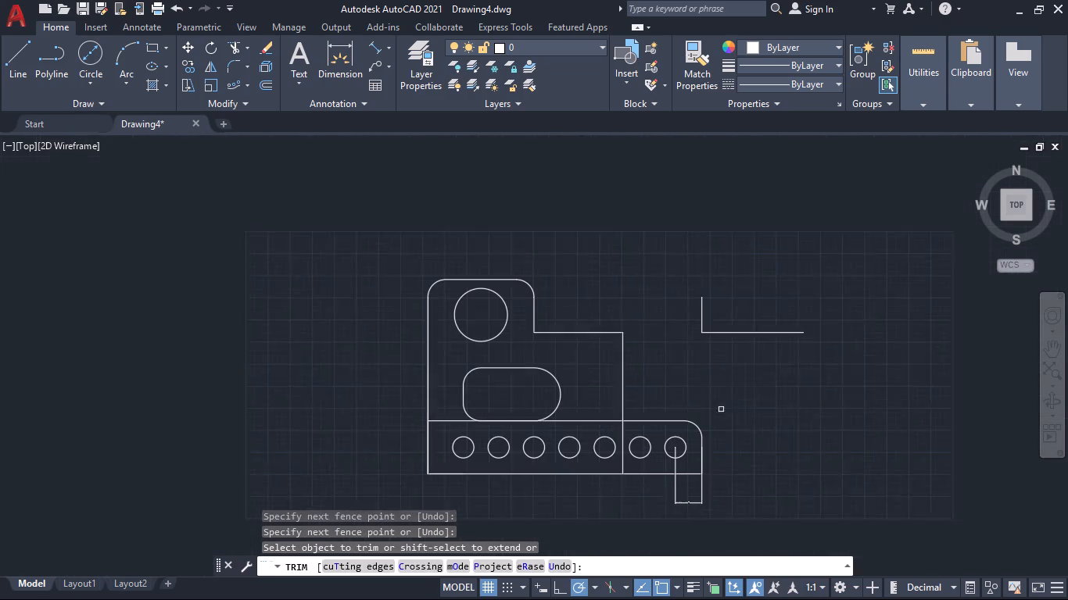
Remove the detached vertical and horizontal line remnants beyond the outline's step edge with Trim.
left_click(663, 309)
left_click(823, 364)
scroll(668, 423, "down", 1)
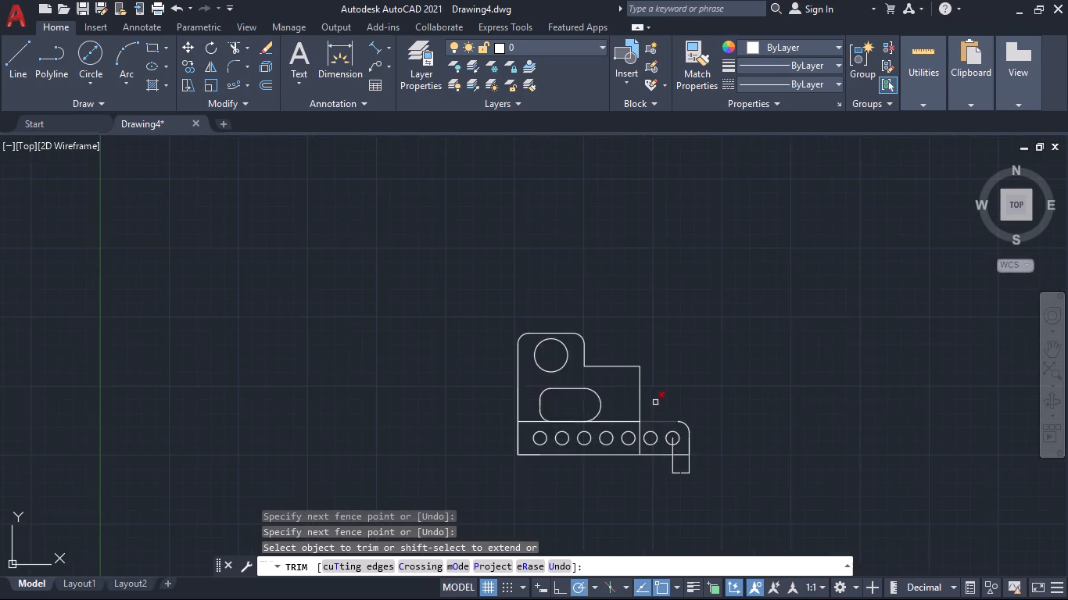
scroll(656, 393, "down", 1)
scroll(656, 393, "up", 3)
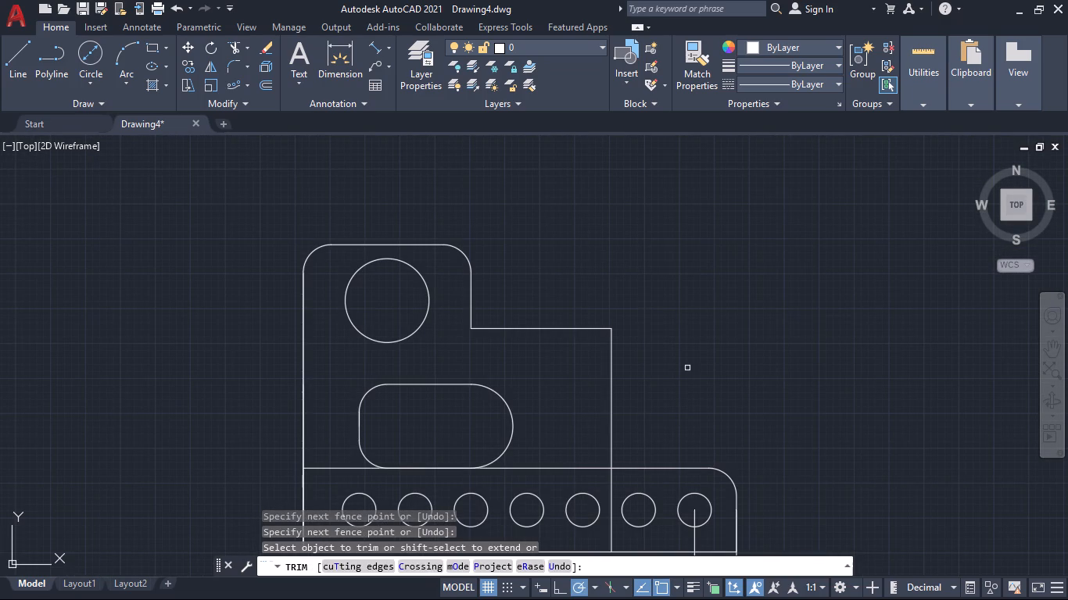
key("Escape")
Fillet the corner between the inner vertical line and the horizontal step edge with a 50 mm radius, keeping the original lines.
key("f")
key("Return")
key("r")
key("Return")
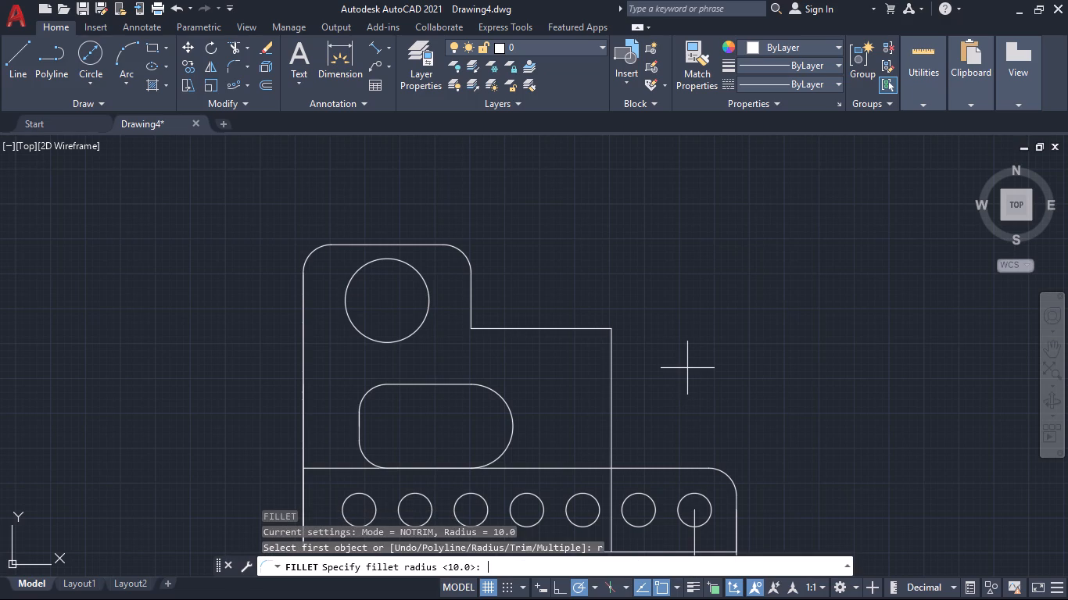
type("50")
key("Return")
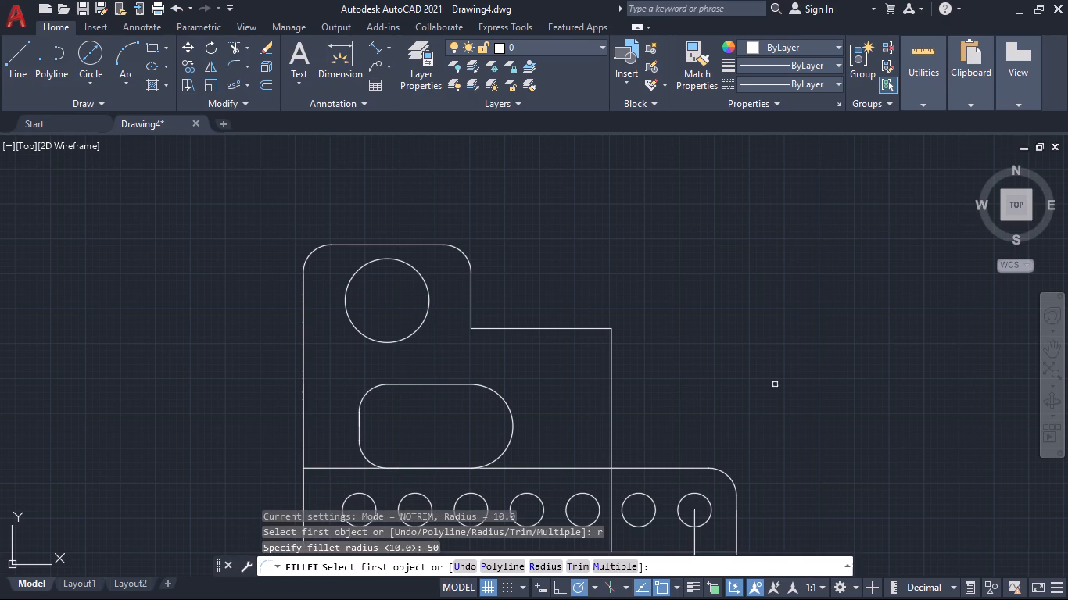
left_click(611, 411)
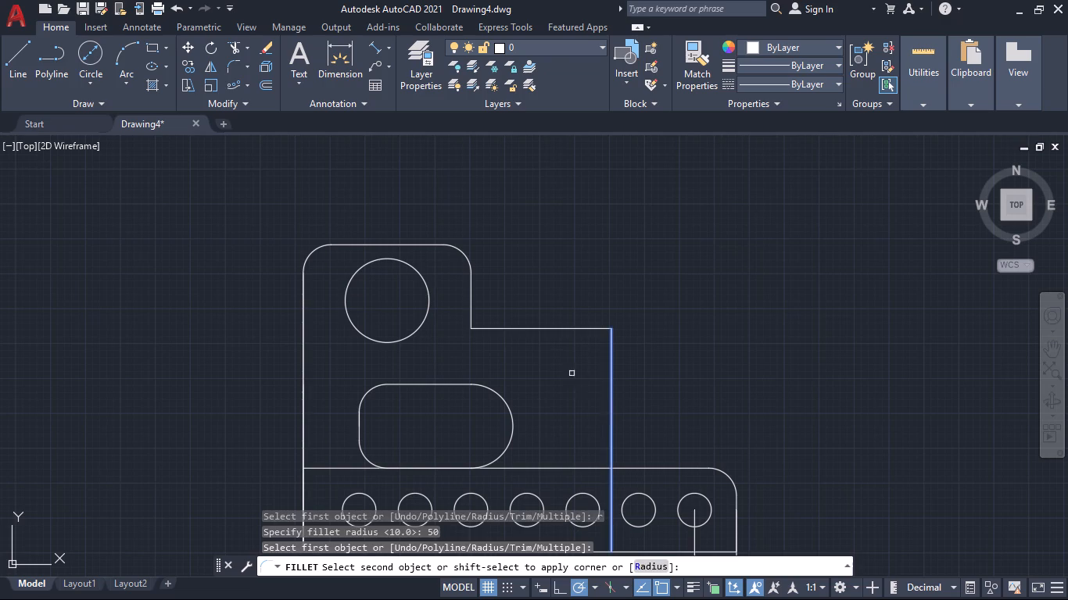
left_click(521, 330)
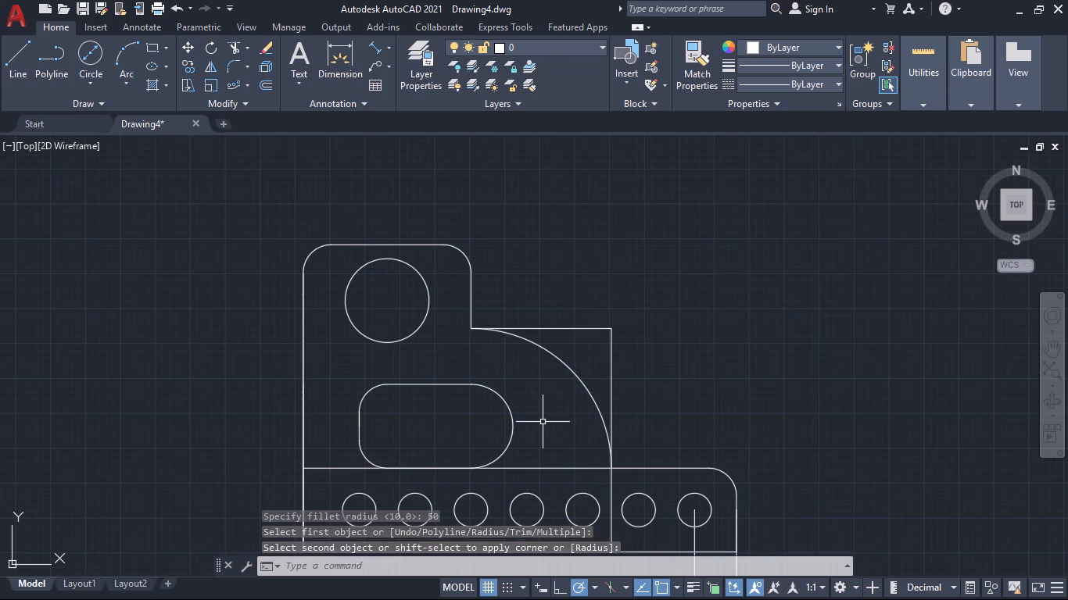
Fillet the same corner of the horizontal step edge and inner vertical line with a 30 mm radius.
key("space")
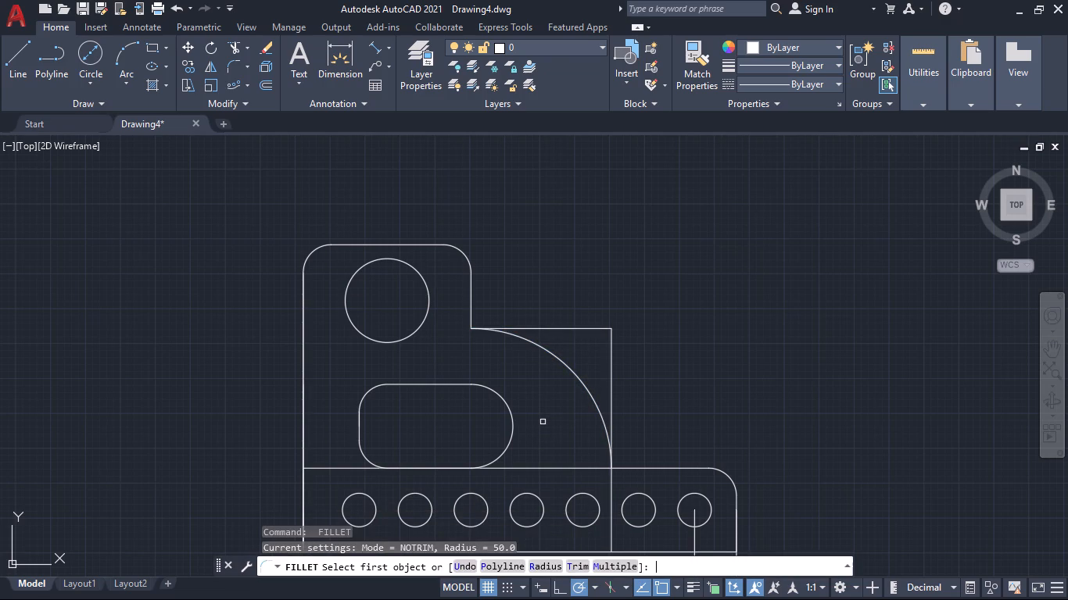
key("r")
key("Return")
type("30")
key("Return")
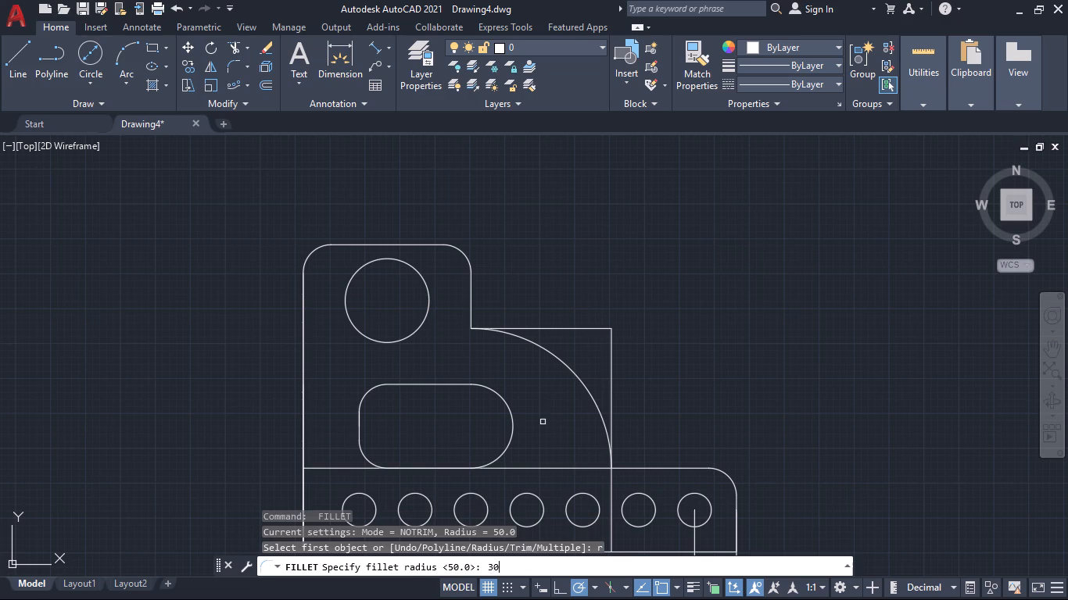
left_click(550, 330)
left_click(612, 393)
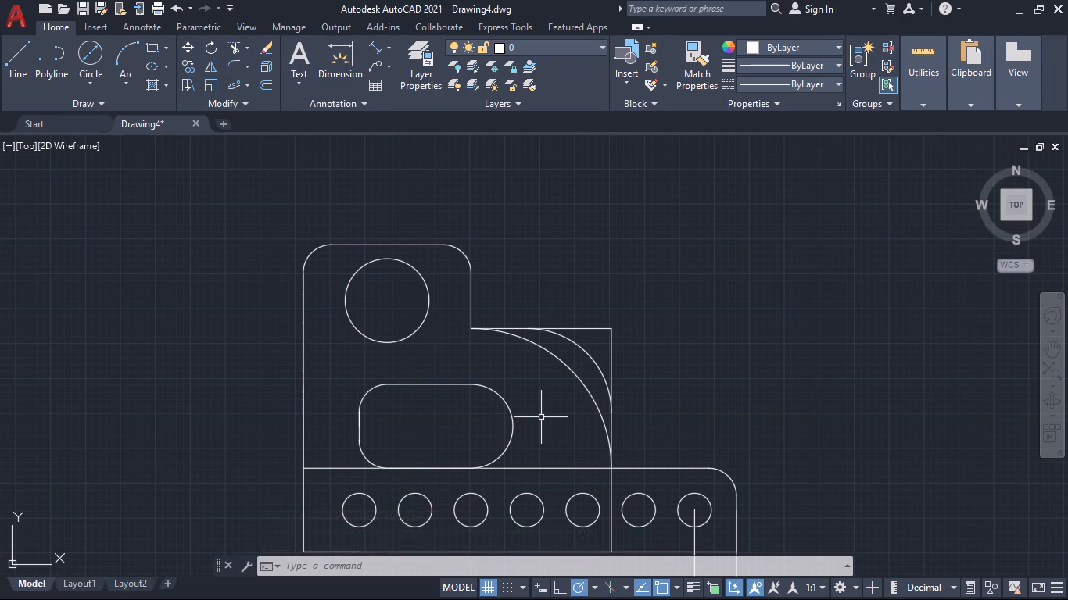
Fillet between the short vertical line below the upper rounded corner and the 50 mm arc with a 30 mm radius.
key("space")
key("space")
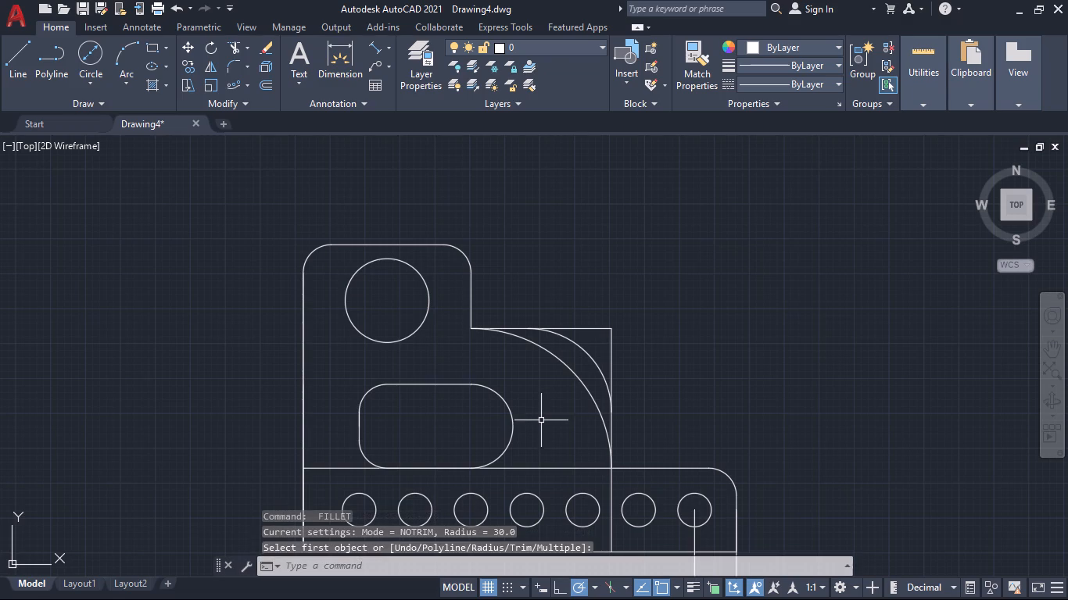
key("space")
left_click(471, 298)
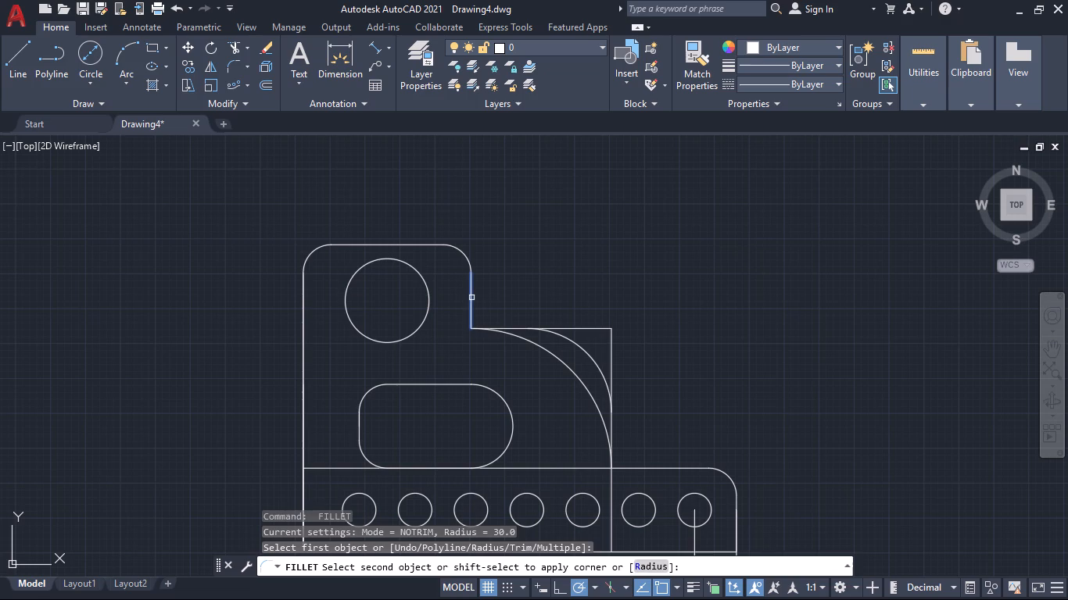
left_click(532, 343)
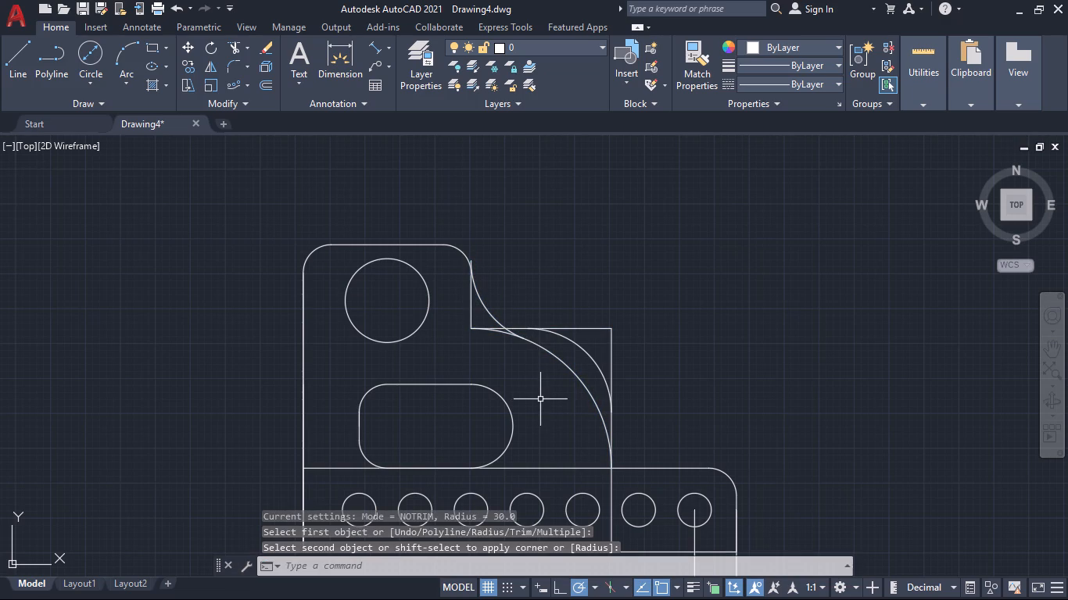
Trim the surplus segments around the fillet arcs at the outline's step.
type("tr")
key("Return")
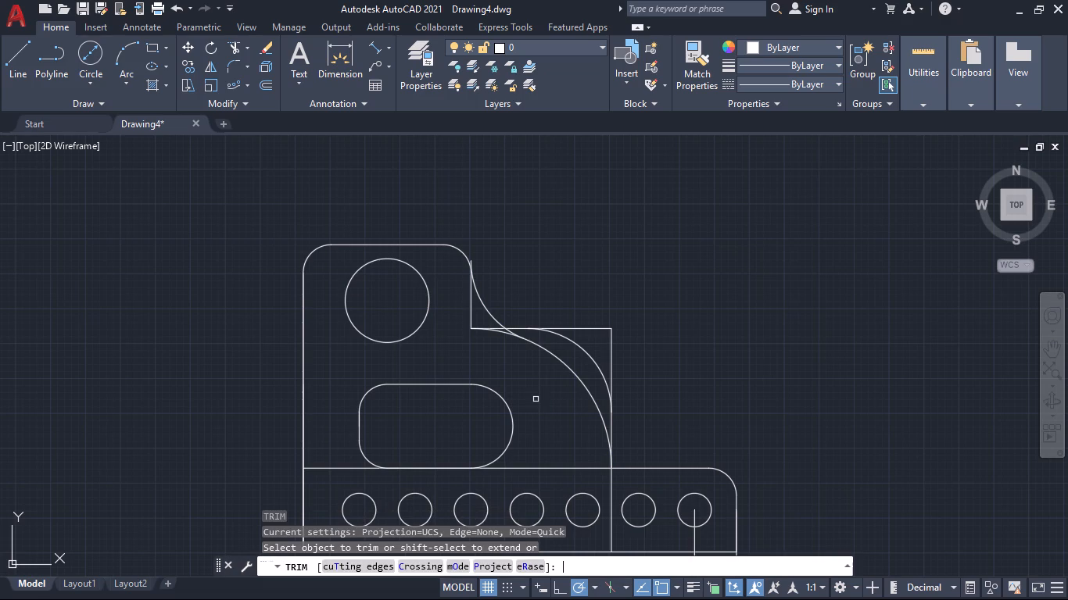
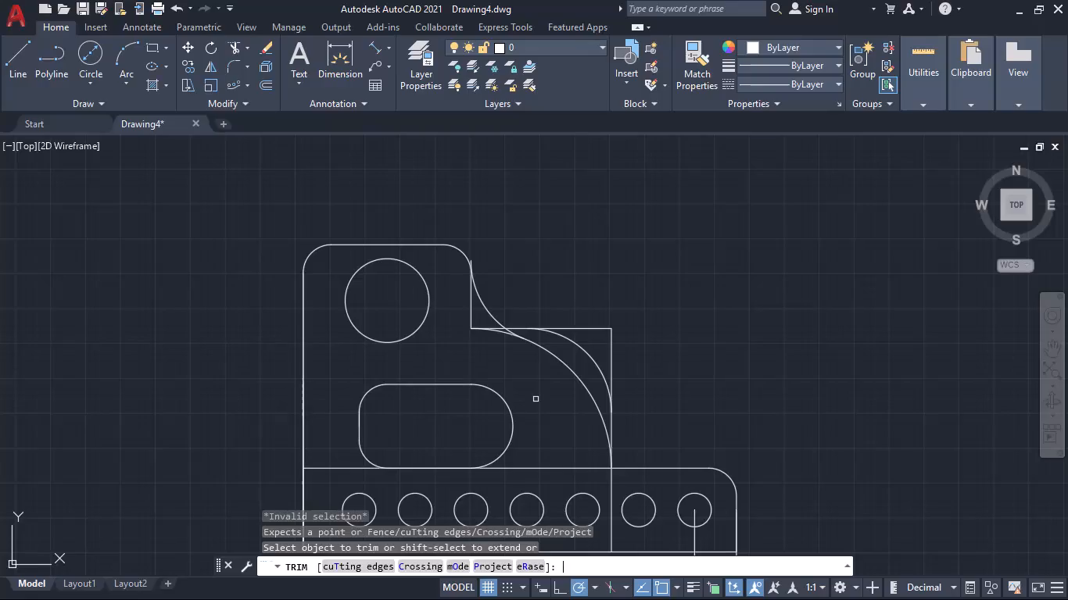
Fillet between the profile's top horizontal edge and the upper end of the concave 30 mm arc with a 10 mm radius.
scroll(439, 262, "up", 4)
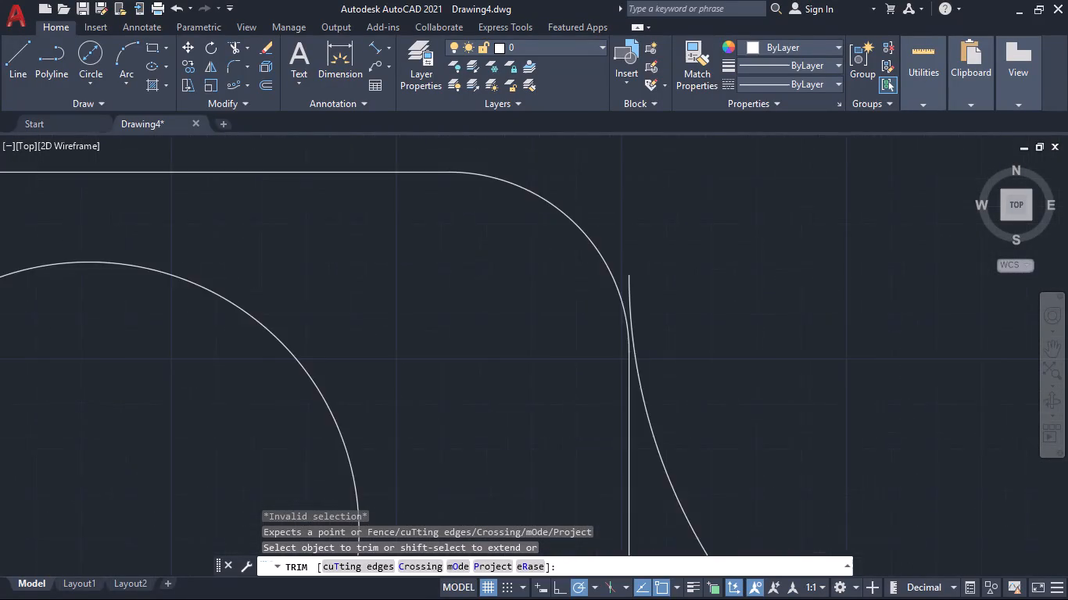
scroll(464, 254, "up", 1)
scroll(616, 228, "down", 2)
scroll(631, 249, "up", 1)
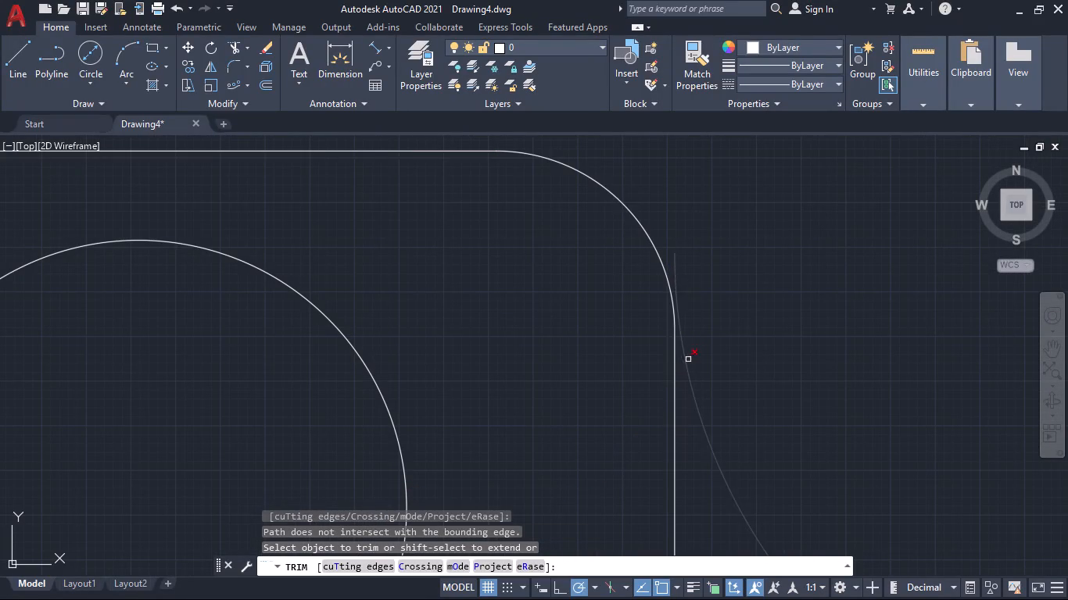
scroll(736, 329, "down", 2)
middle_click_drag(771, 322, 688, 297)
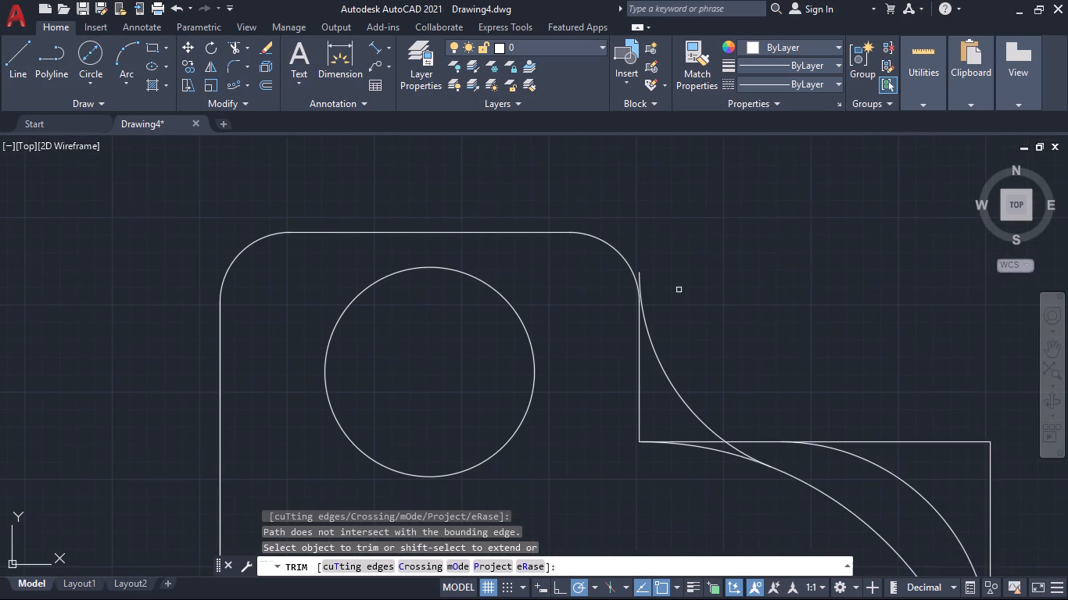
scroll(679, 290, "up", 1)
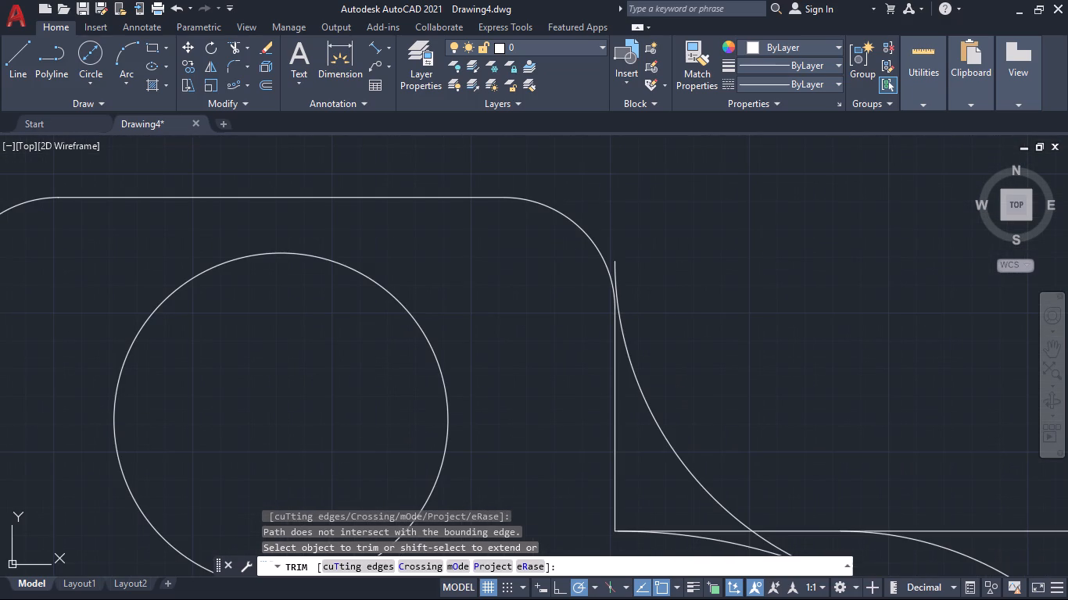
key("Escape")
key("f")
key("Return")
key("r")
key("Return")
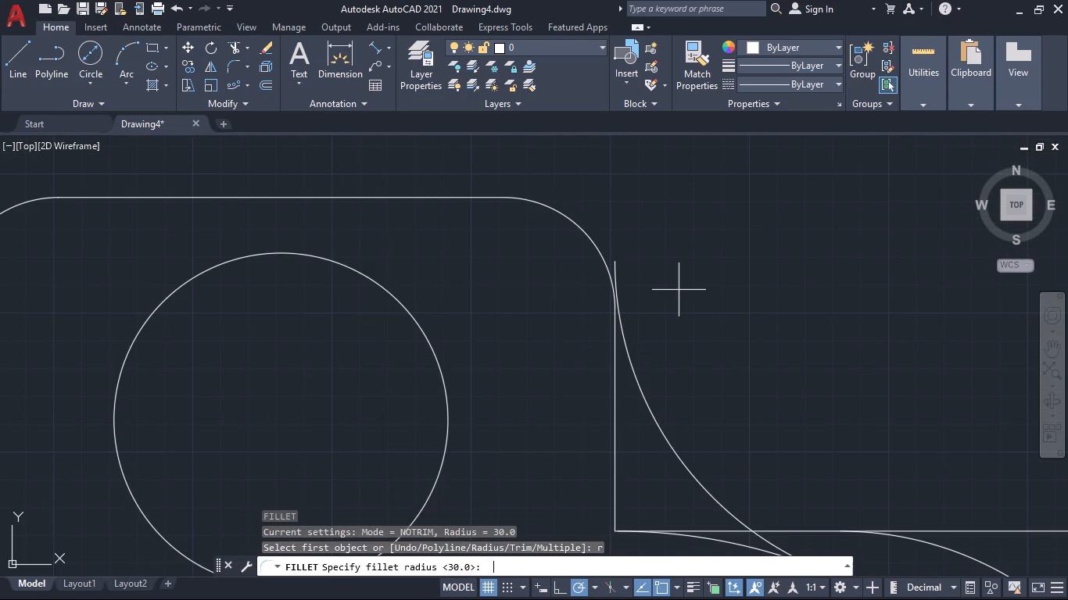
type("10")
key("Return")
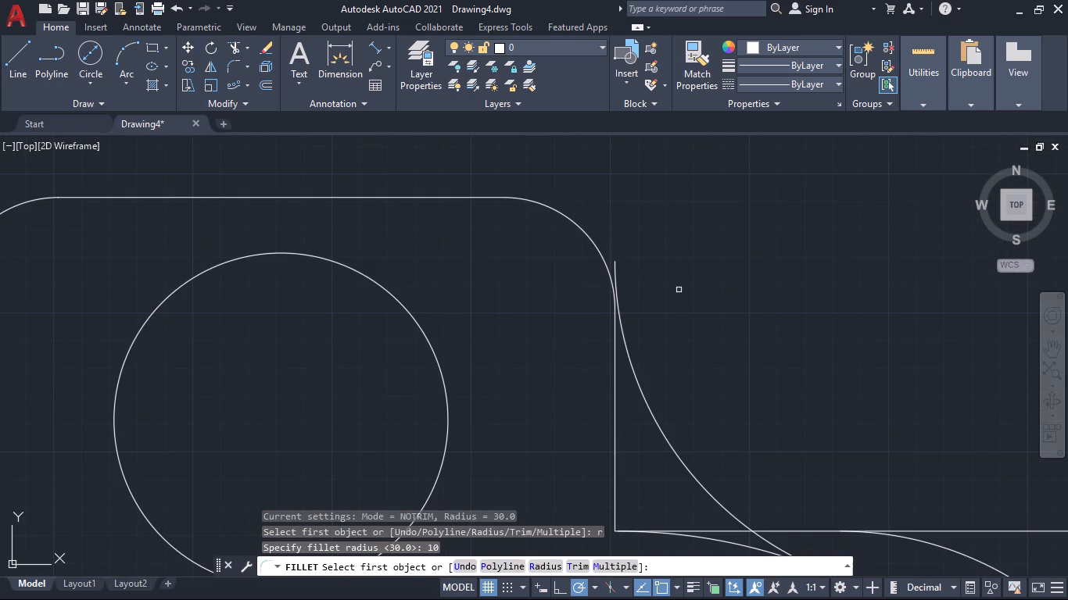
left_click(593, 245)
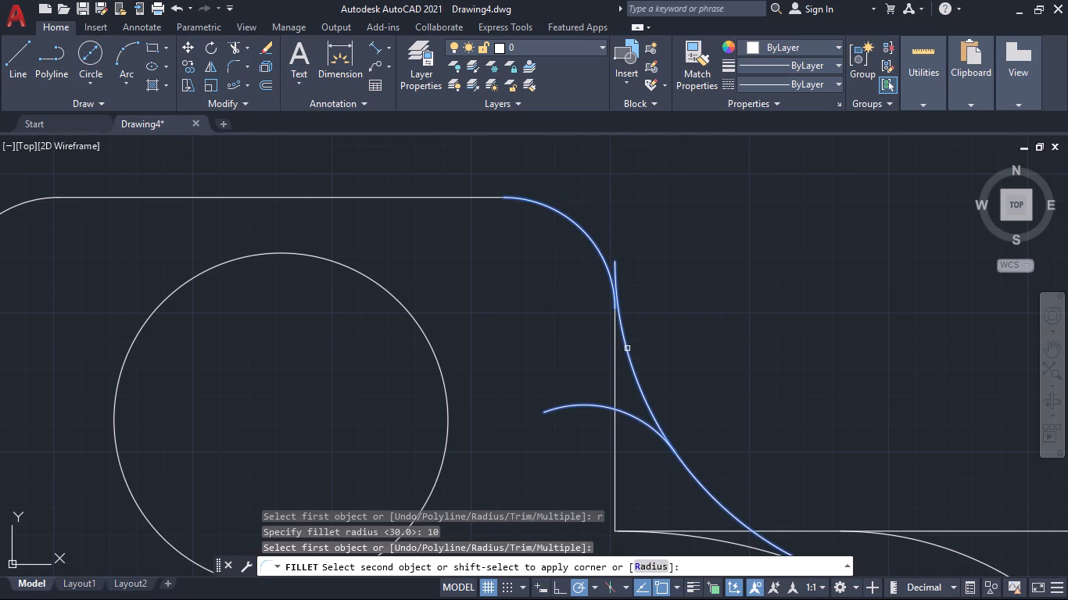
key("Escape")
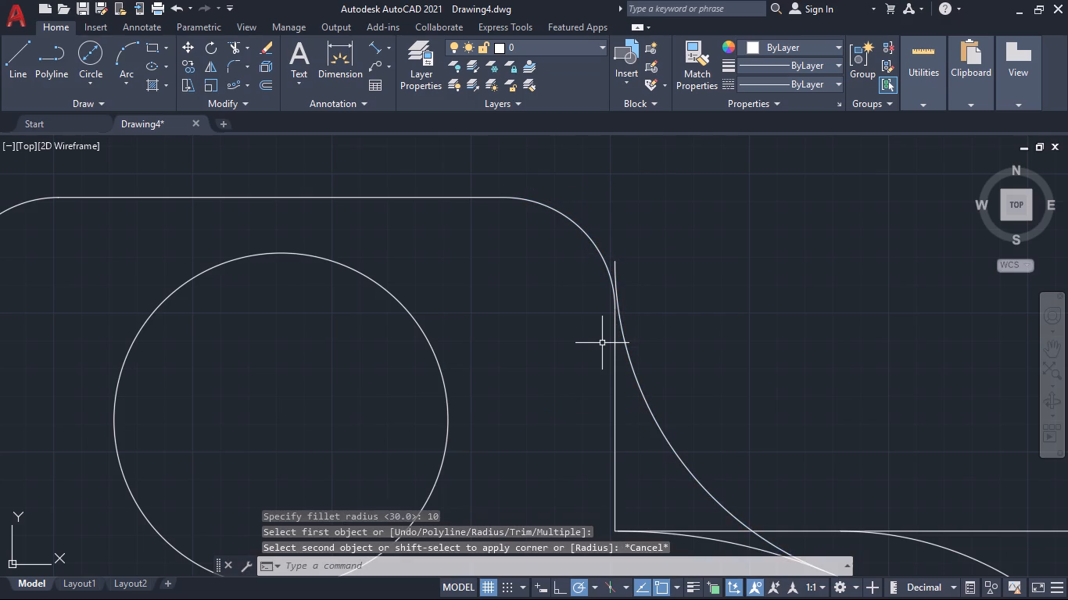
key("space")
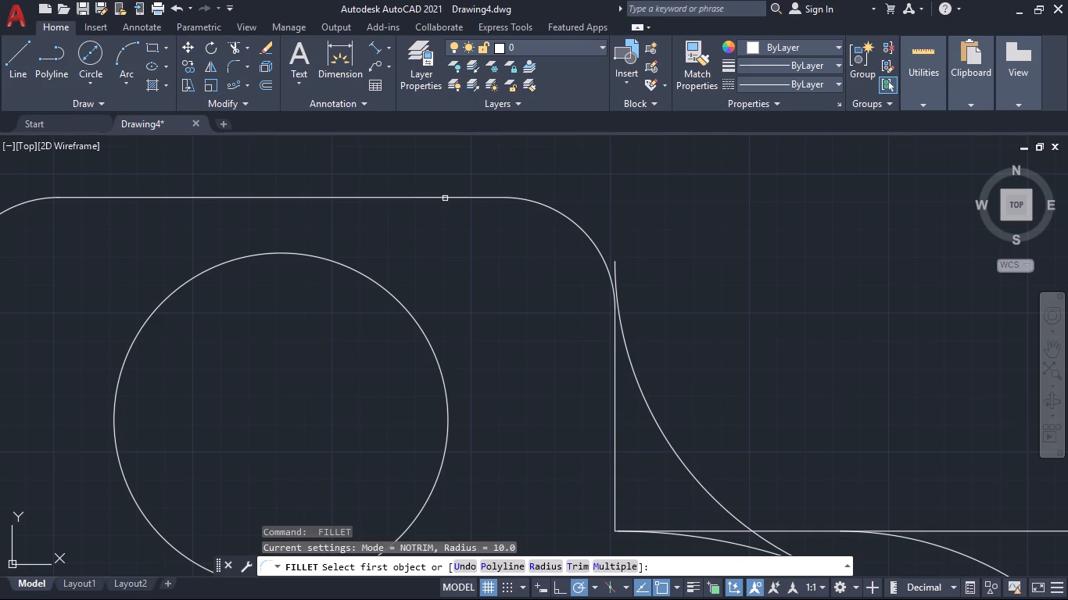
left_click(446, 198)
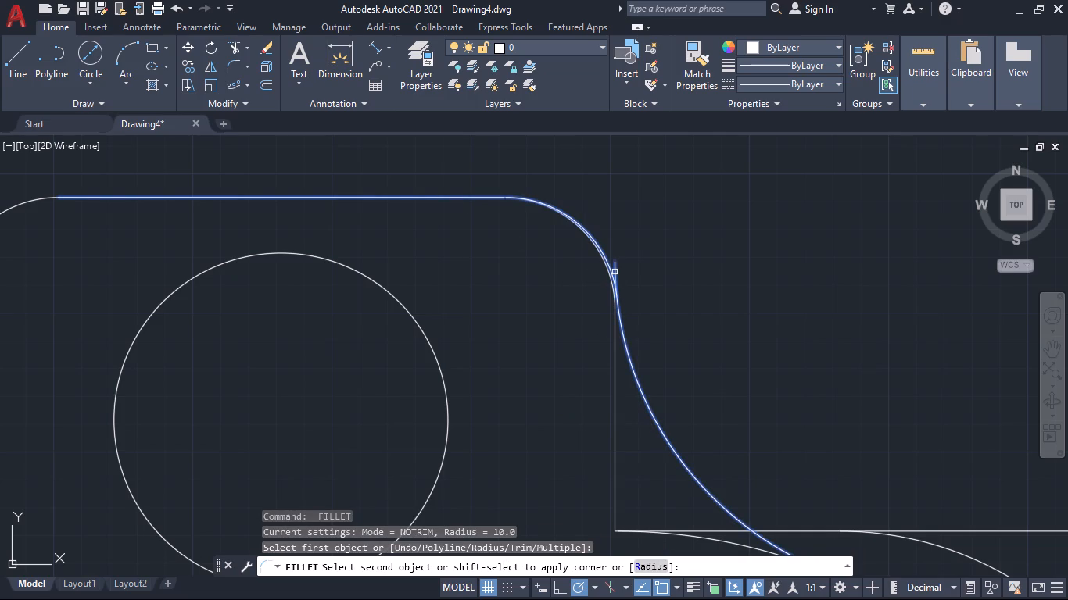
left_click(615, 272)
Trim away the old corner arc, the short vertical line and the concave arc's overhang beside the new 10 mm fillet.
scroll(627, 291, "up", 2)
scroll(627, 291, "down", 2)
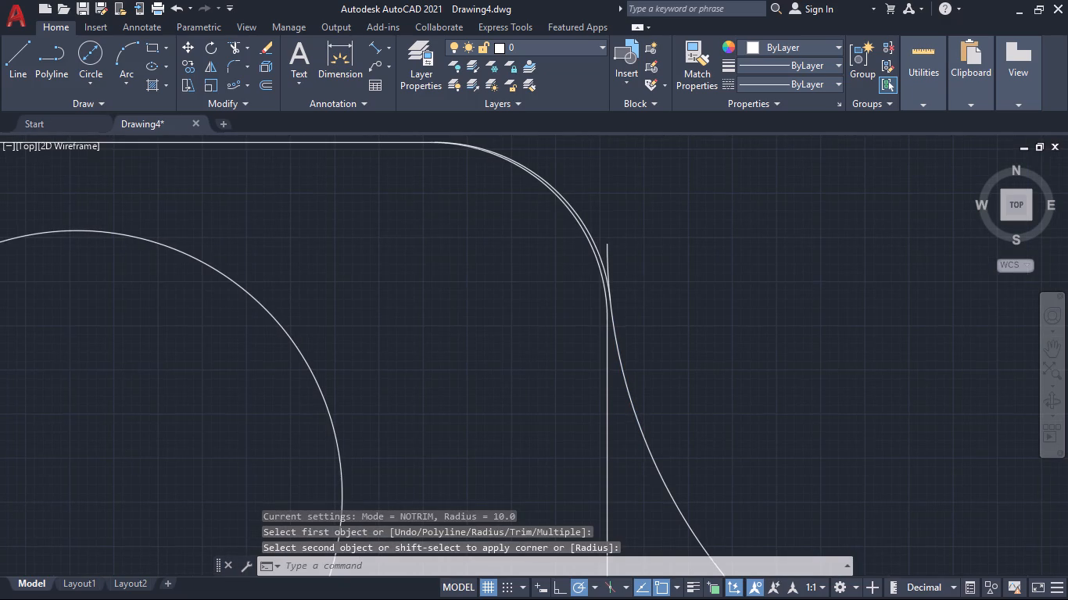
type("tr")
key("Return")
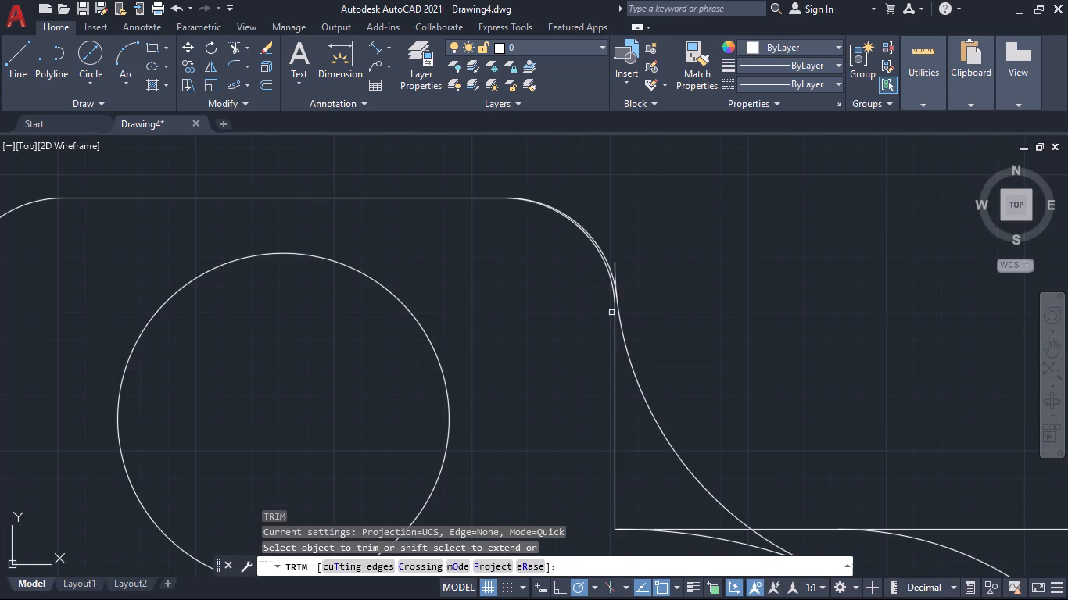
left_click(616, 317)
left_click(614, 305)
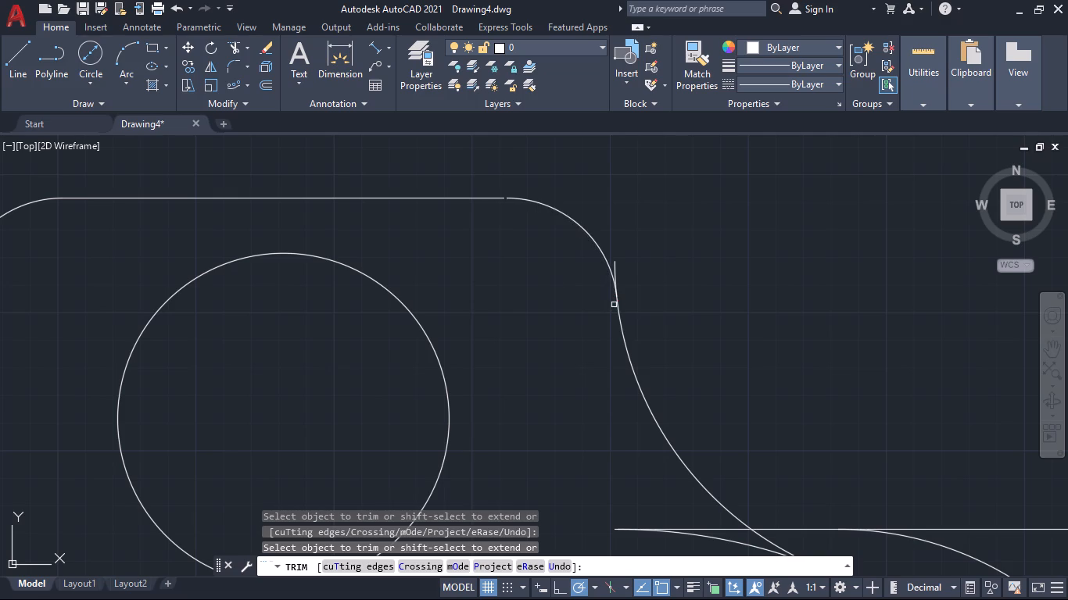
left_click(486, 199, "shift")
scroll(514, 212, "up", 3)
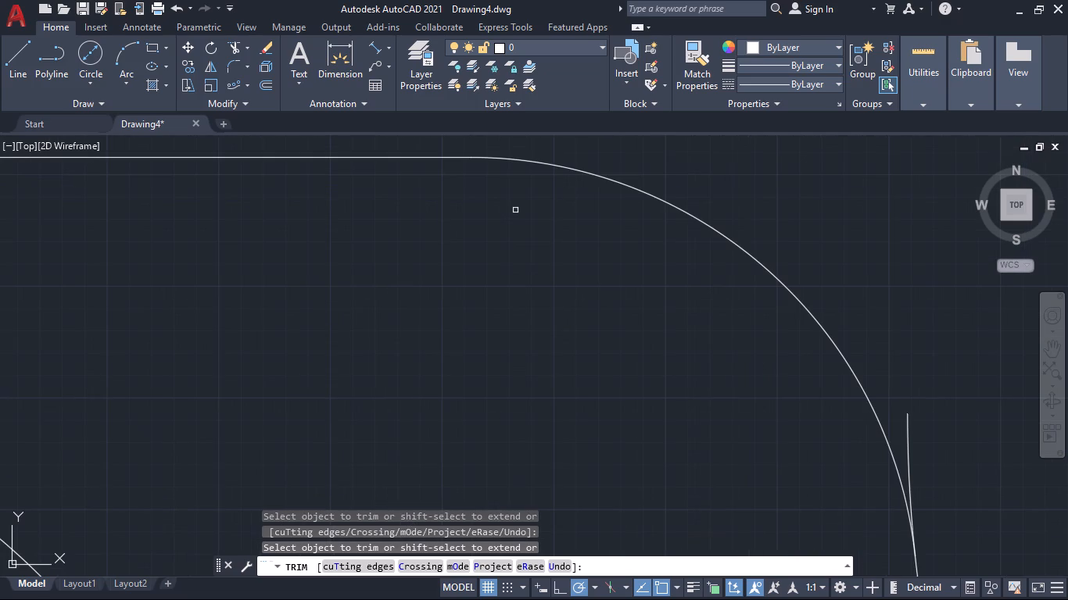
middle_click_drag(469, 146, 485, 209)
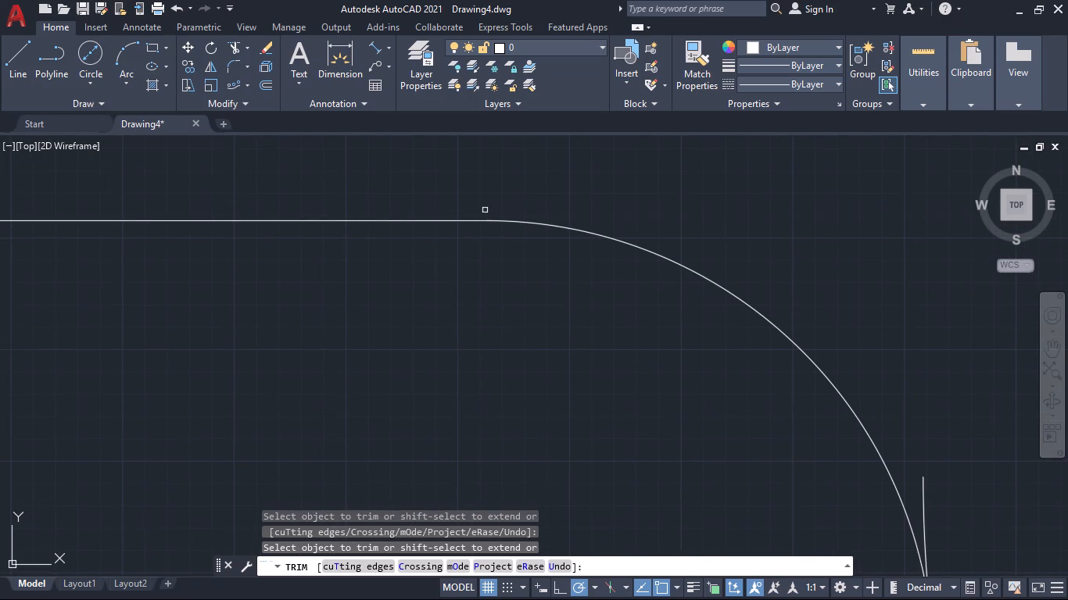
scroll(486, 221, "up", 8)
scroll(486, 221, "down", 9)
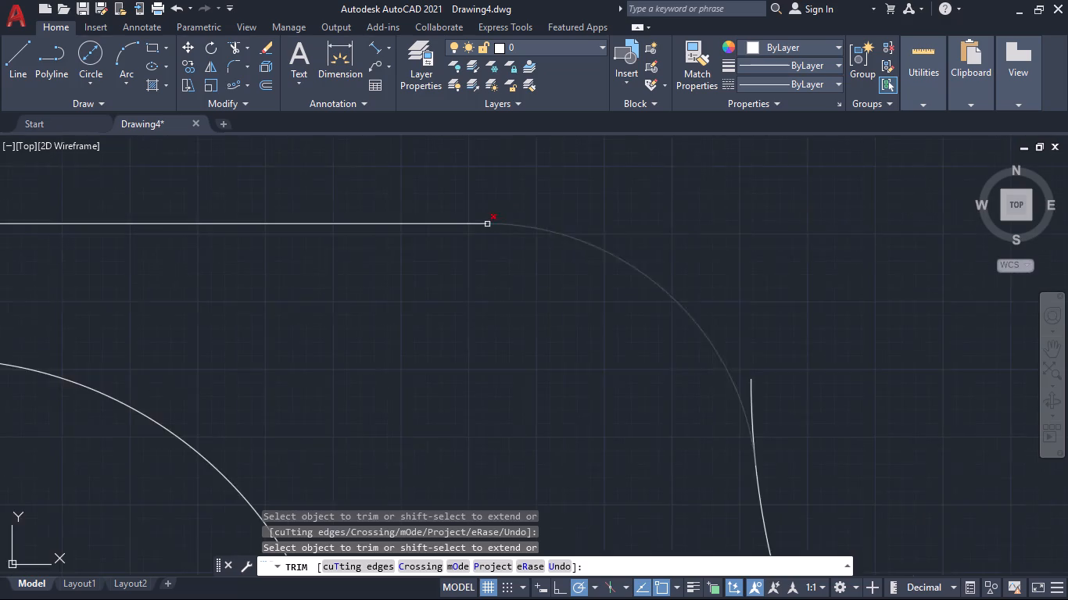
scroll(517, 261, "down", 4)
scroll(565, 303, "up", 6)
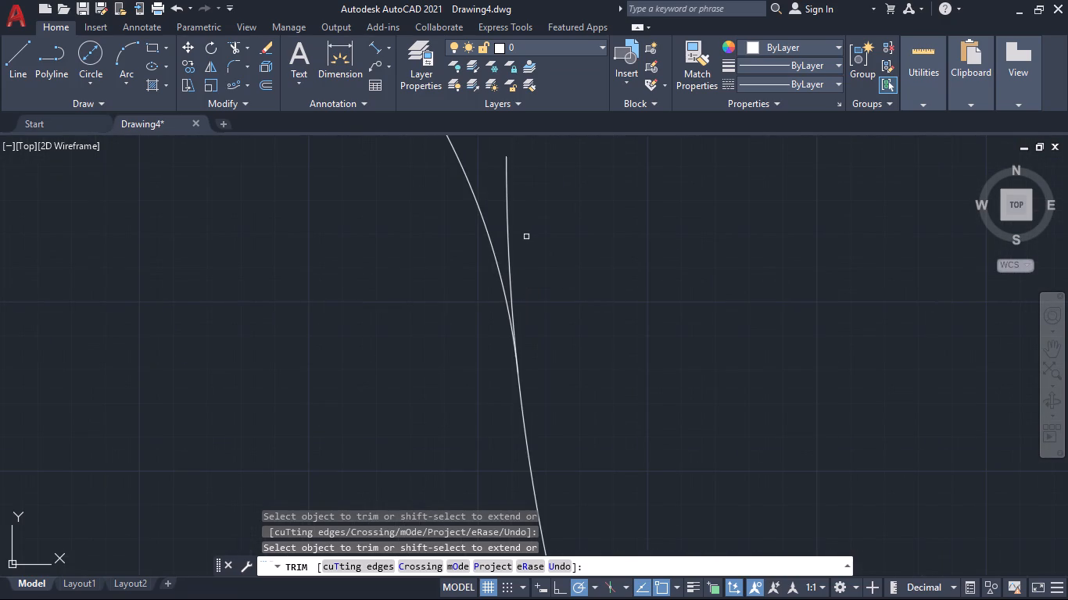
left_click(493, 209)
left_click(558, 305)
Trim away the horizontal step edge, the outer 30 mm corner arc, the 50 mm arc's surplus start and the vertical line outside the curve.
scroll(617, 310, "down", 6)
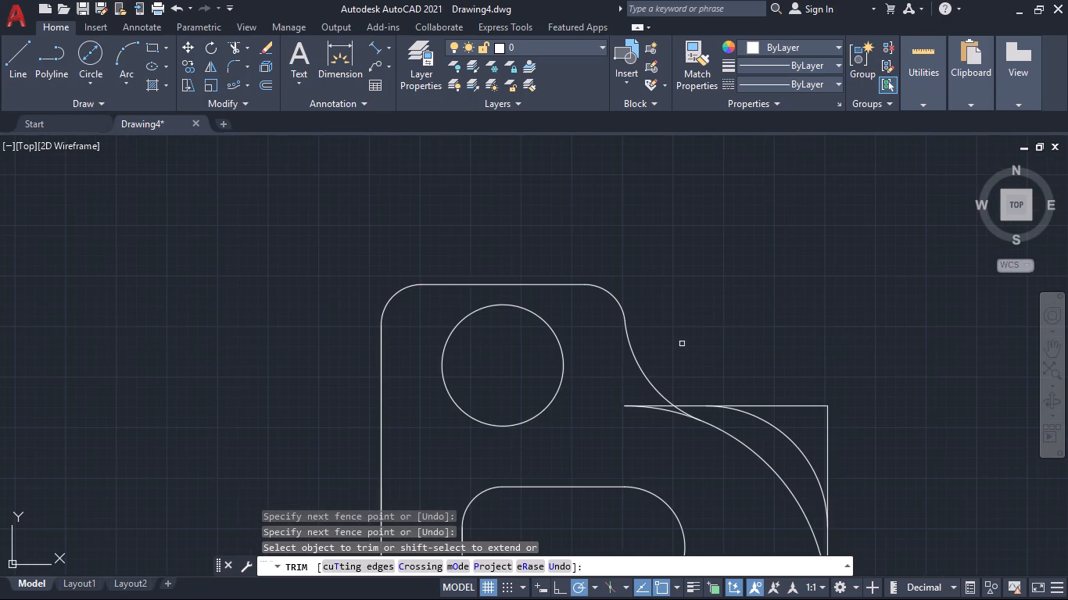
middle_click_drag(694, 452, 629, 403)
scroll(598, 379, "up", 2)
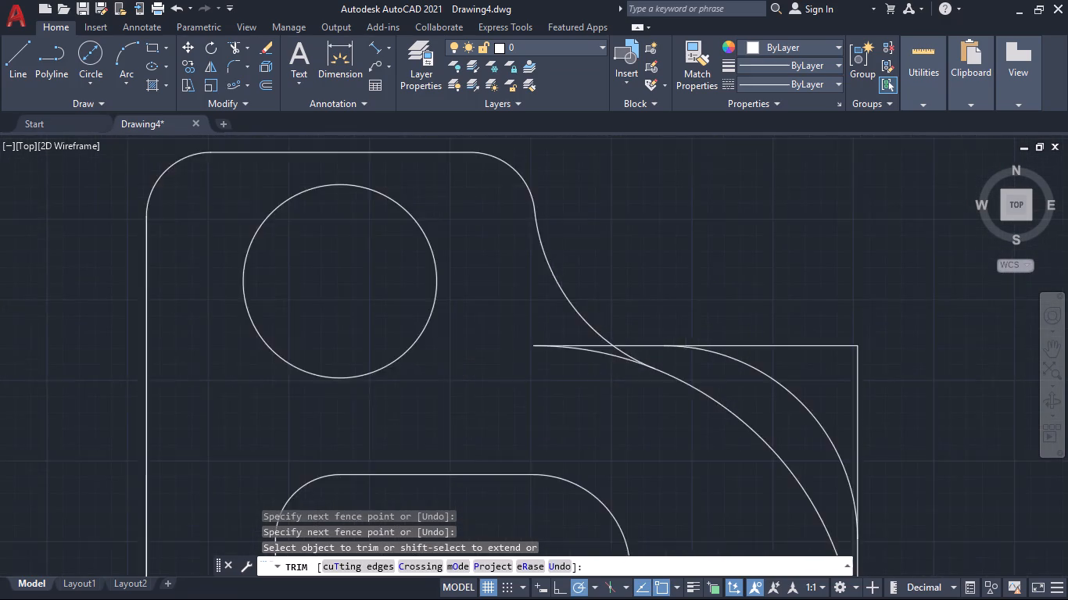
scroll(597, 376, "up", 1)
left_click(530, 245)
left_click(691, 394)
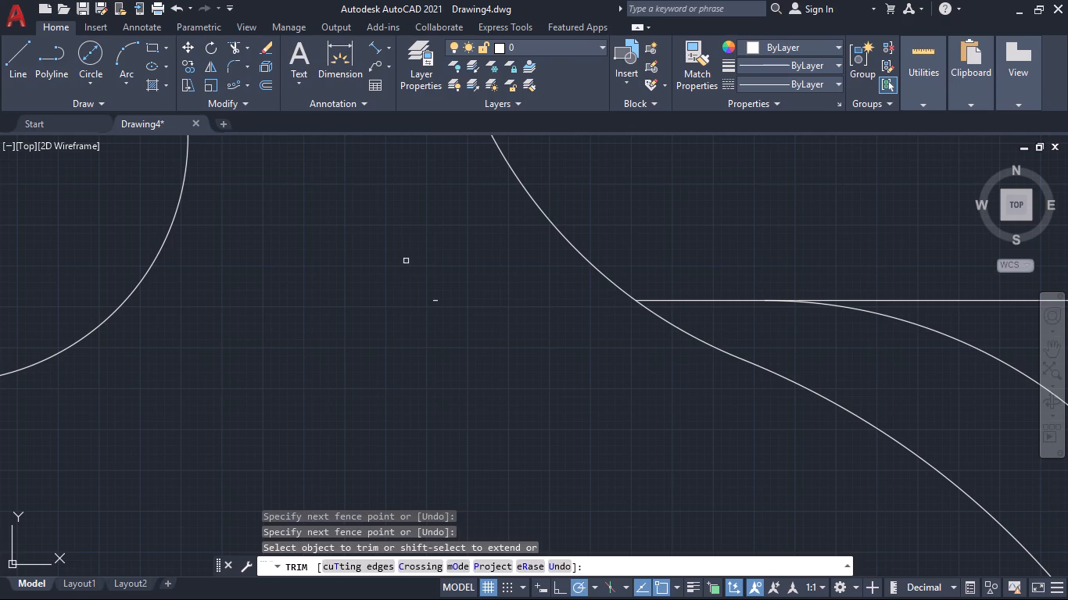
left_click(406, 261)
left_click(438, 301)
left_click(435, 302)
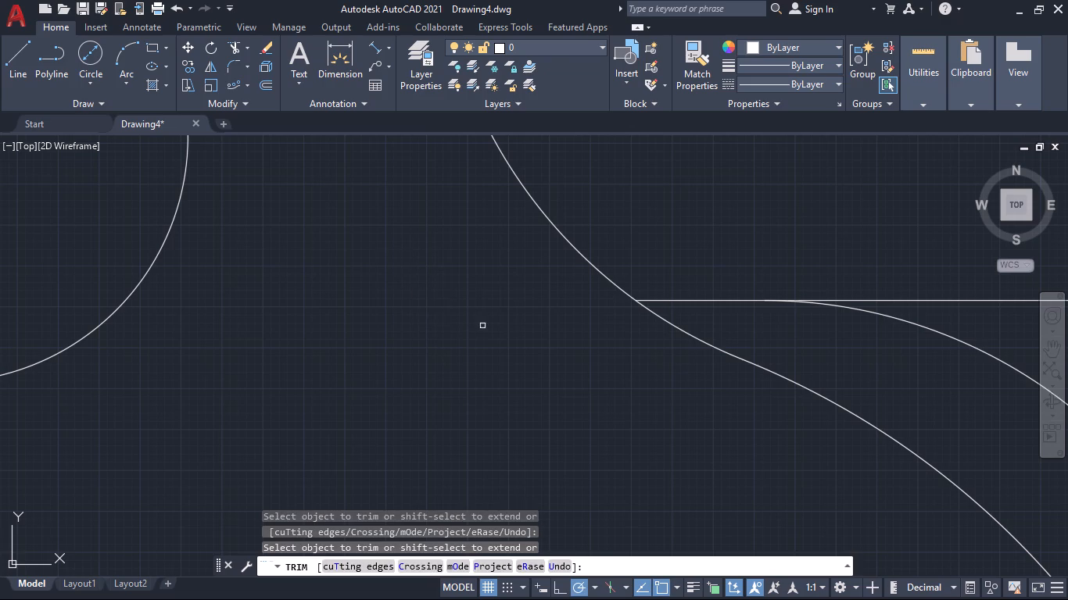
scroll(670, 372, "down", 2)
left_click(740, 311)
left_click(826, 387)
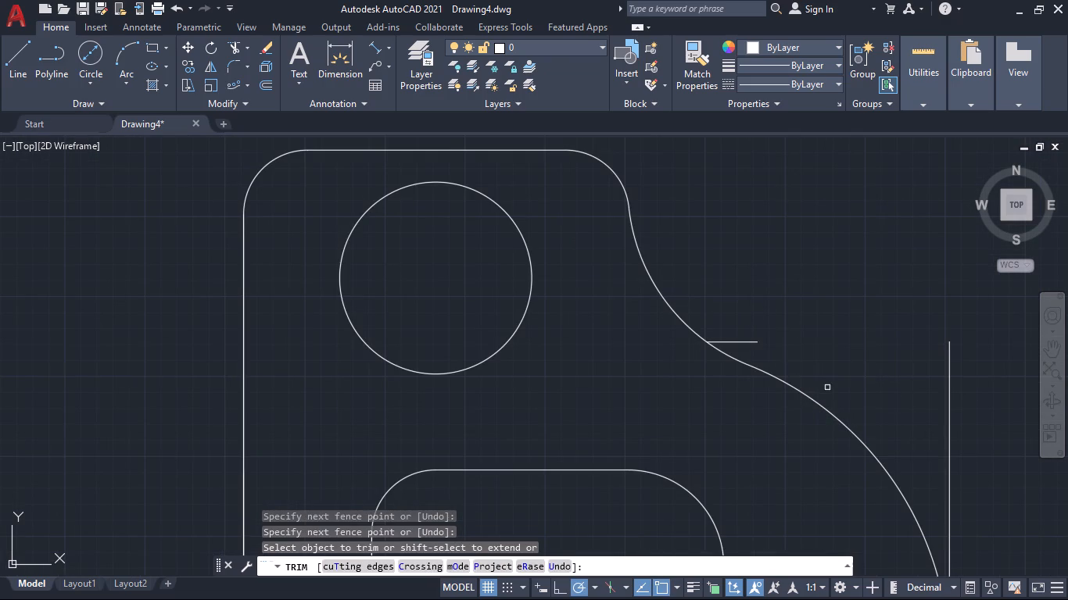
left_click(758, 344)
scroll(959, 344, "down", 2)
left_click(943, 348)
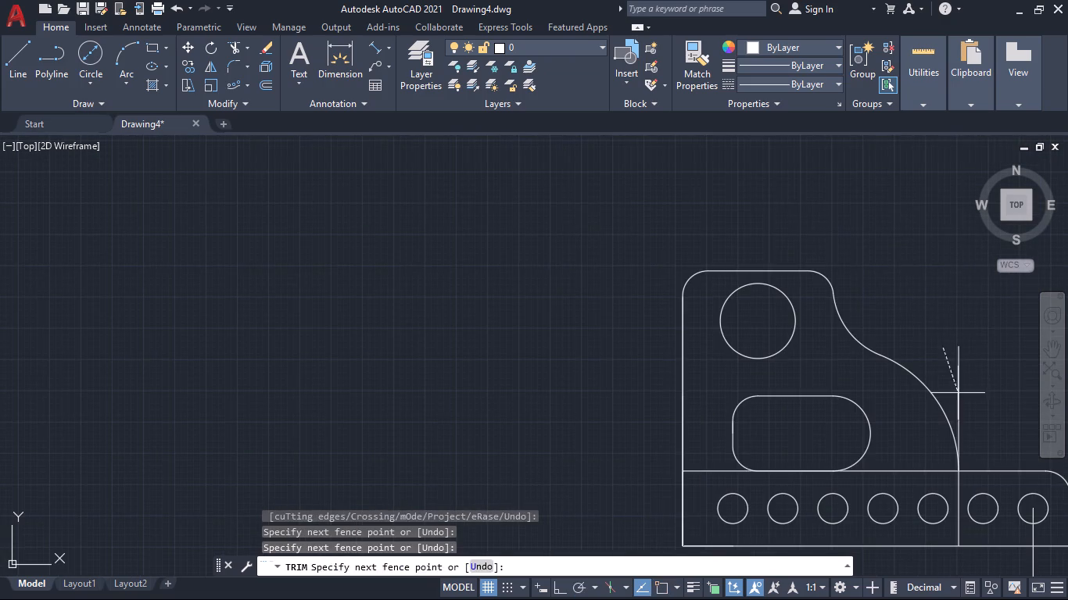
left_click(971, 429)
Trim the internal vertical line between the fifth and sixth holes and the internal horizontal line from the slot area across the base.
middle_click_drag(917, 437, 850, 362)
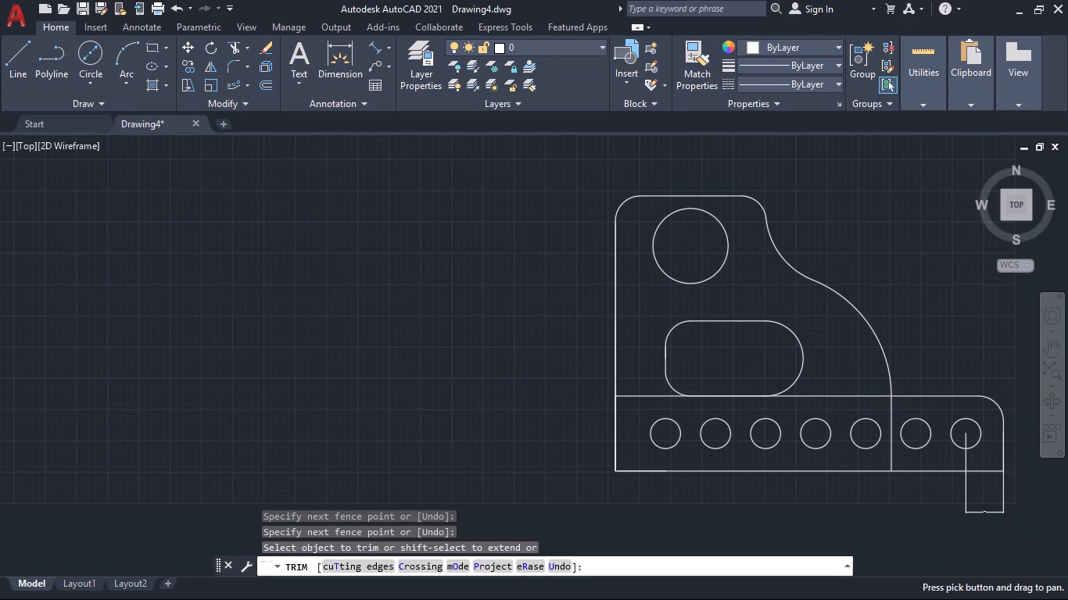
left_click(884, 416)
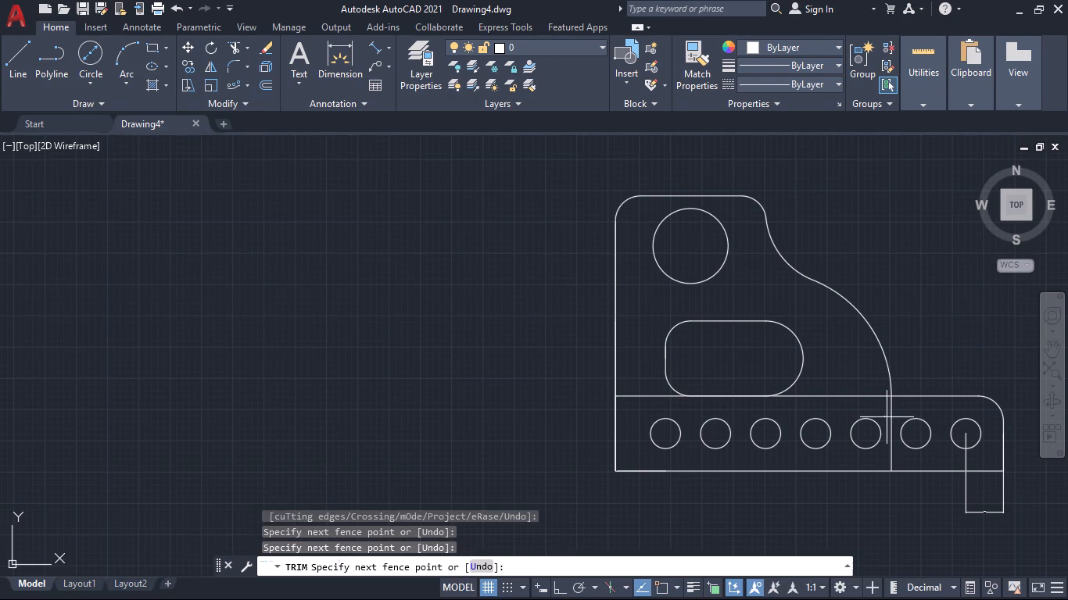
left_click(894, 423)
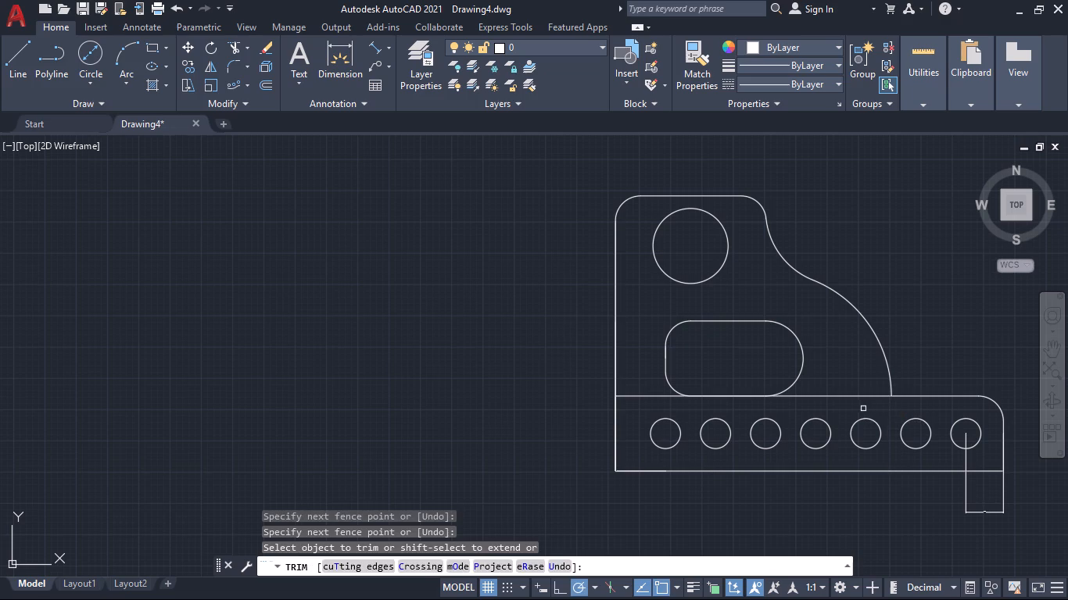
left_click(862, 409)
left_click(848, 369)
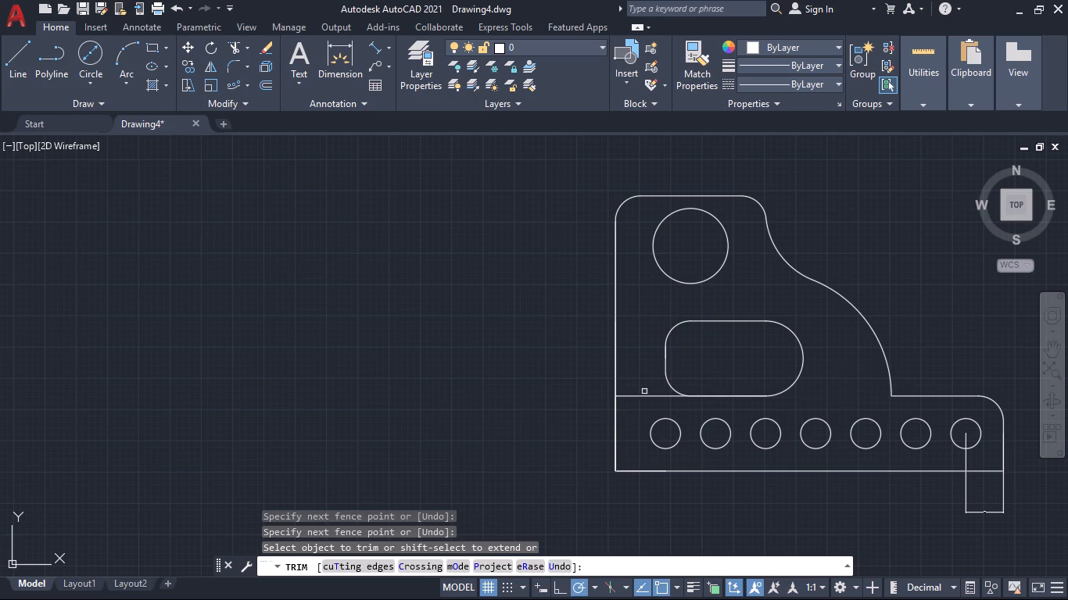
left_click(643, 391)
left_click(666, 409)
key("Escape")
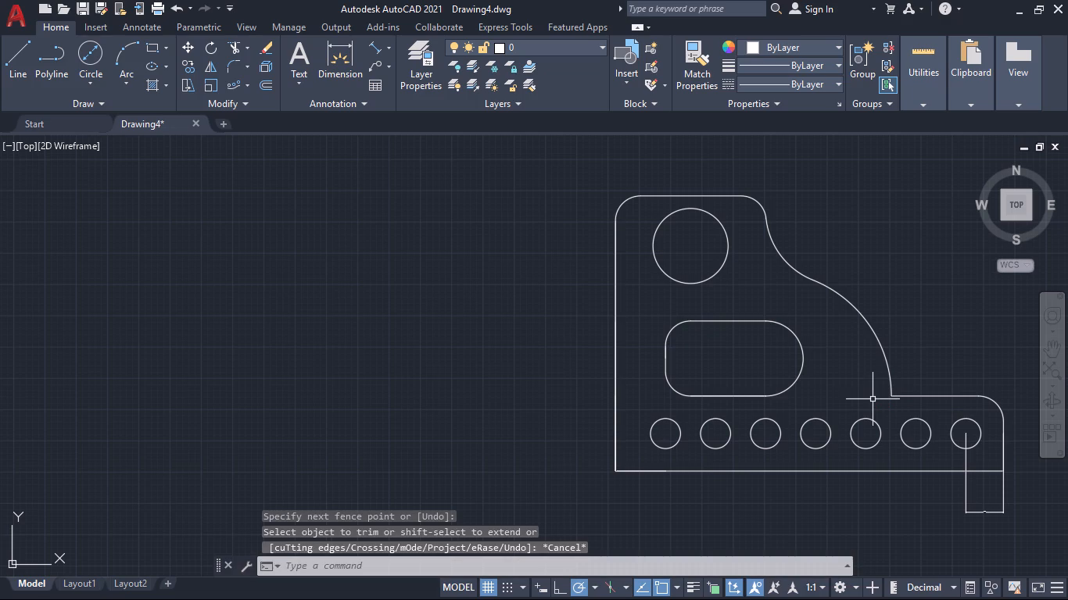
Fillet the corner between the 50 mm arc's lower end and the base's top edge with a 10 mm radius in Trim mode.
key("f")
key("Return")
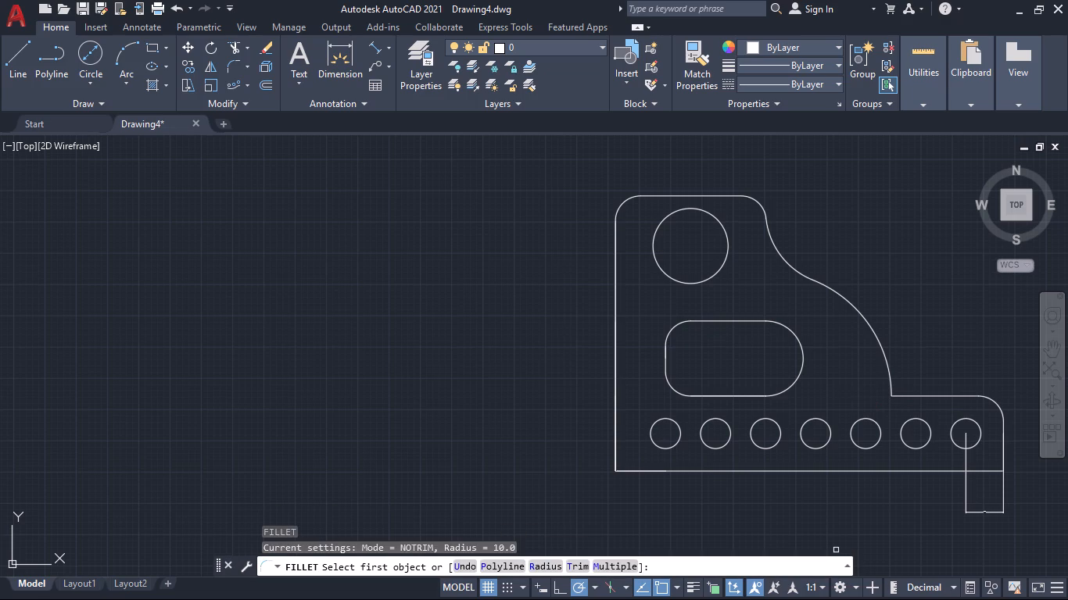
left_click(571, 565)
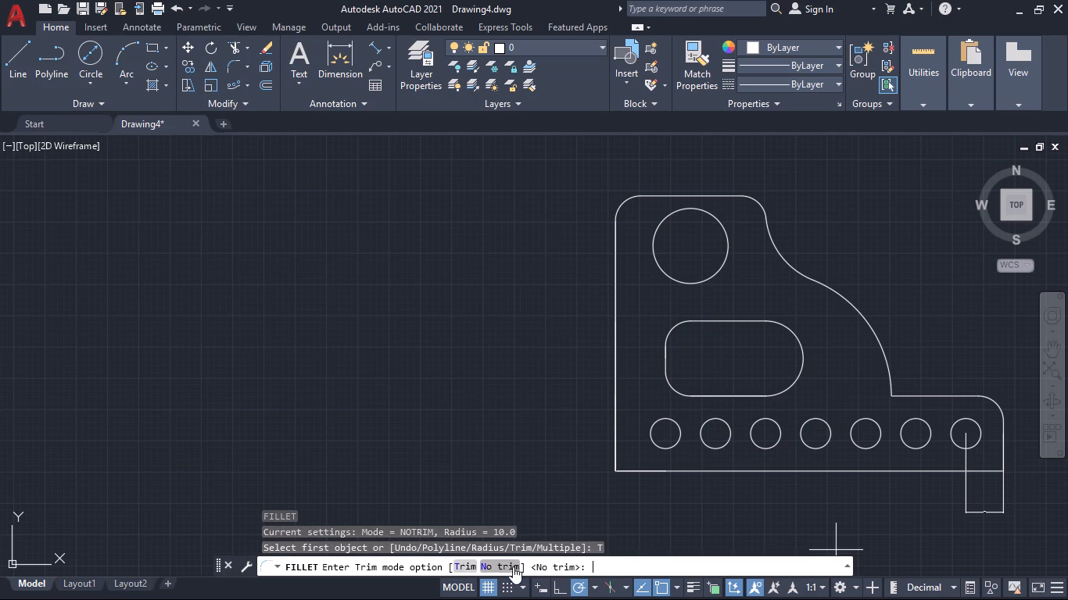
left_click(461, 564)
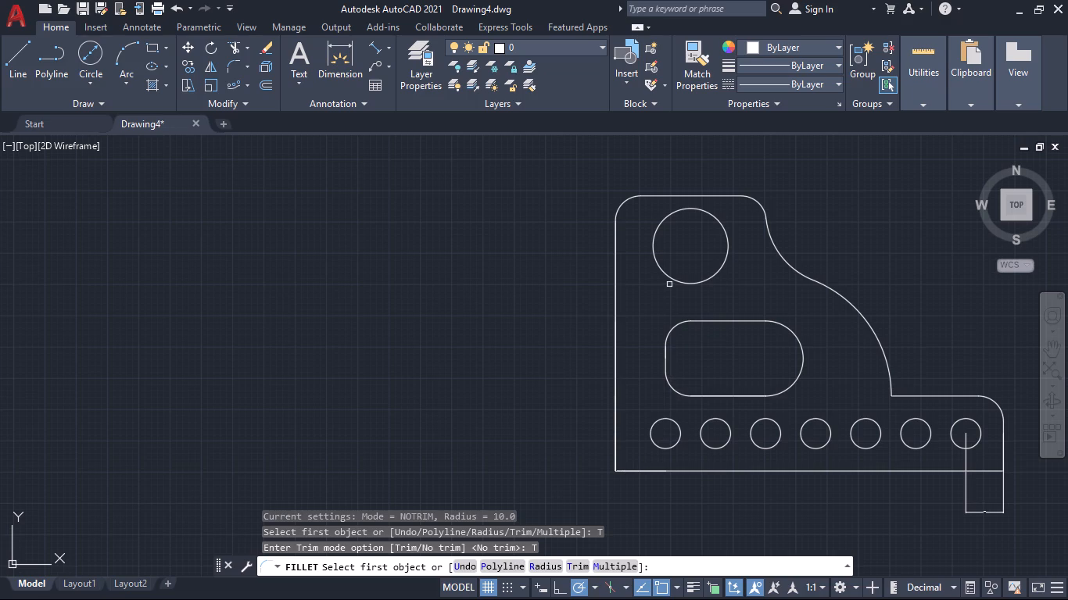
left_click(891, 380)
left_click(903, 396)
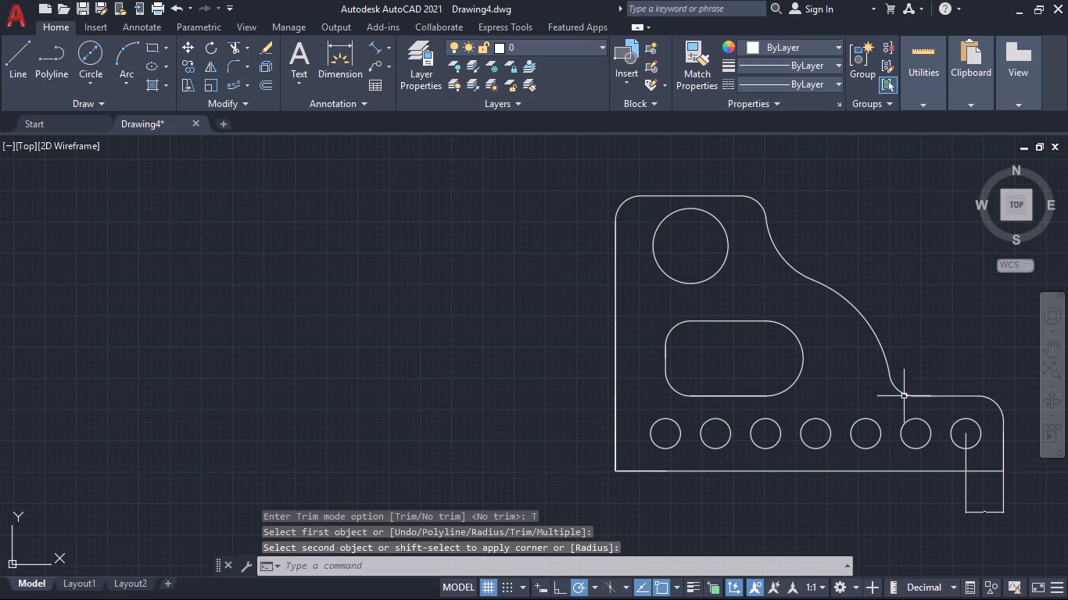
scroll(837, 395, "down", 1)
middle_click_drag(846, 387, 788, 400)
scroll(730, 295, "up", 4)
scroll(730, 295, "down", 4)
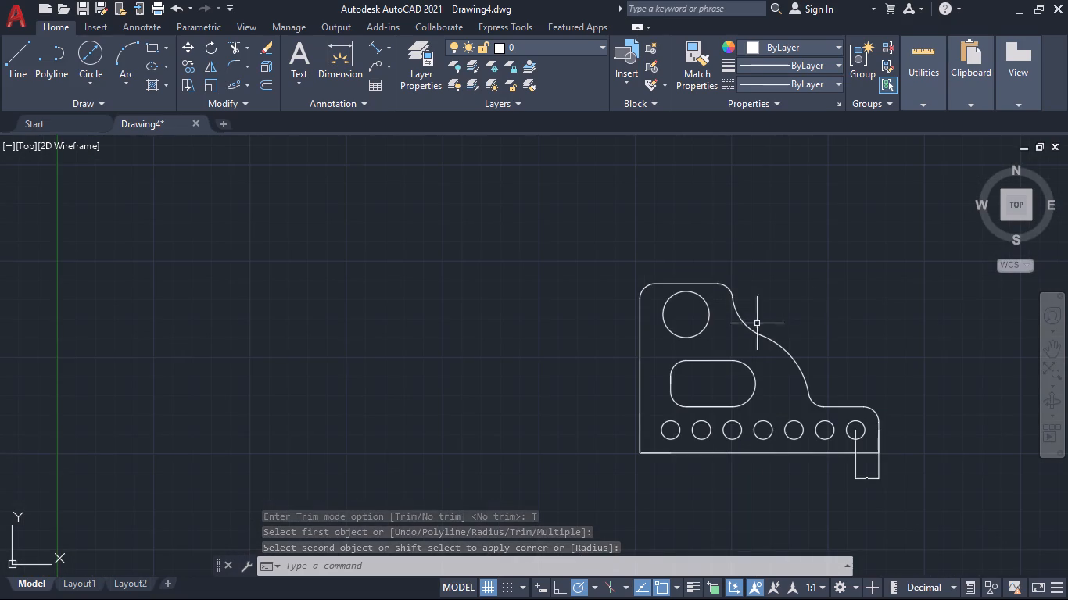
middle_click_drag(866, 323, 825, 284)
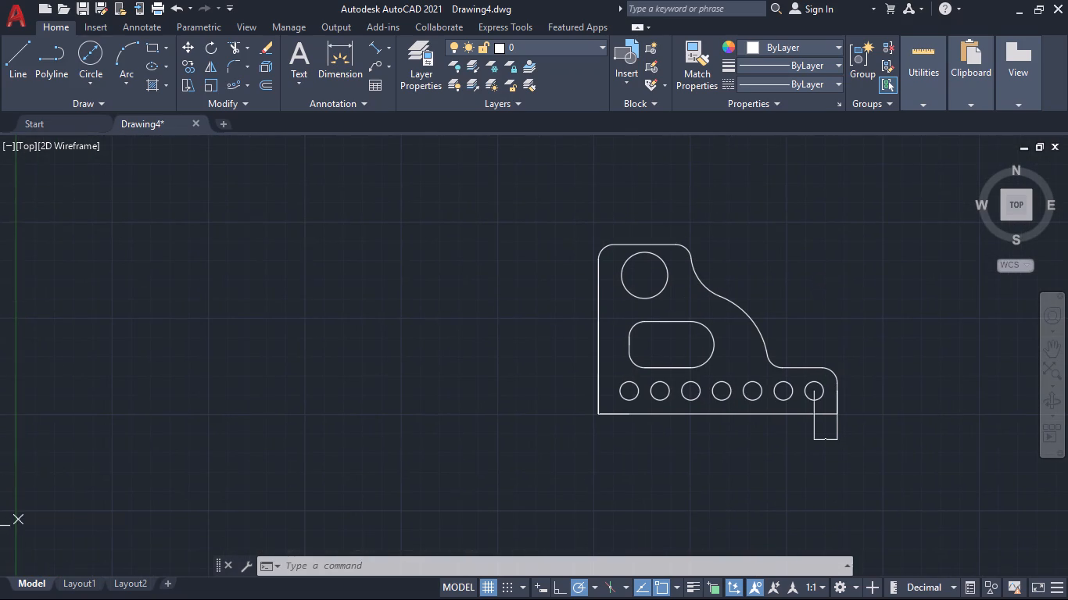
Delete the leftover dimension below the base at the bracket's last 12 mm hole.
scroll(846, 423, "up", 3)
scroll(846, 423, "down", 3)
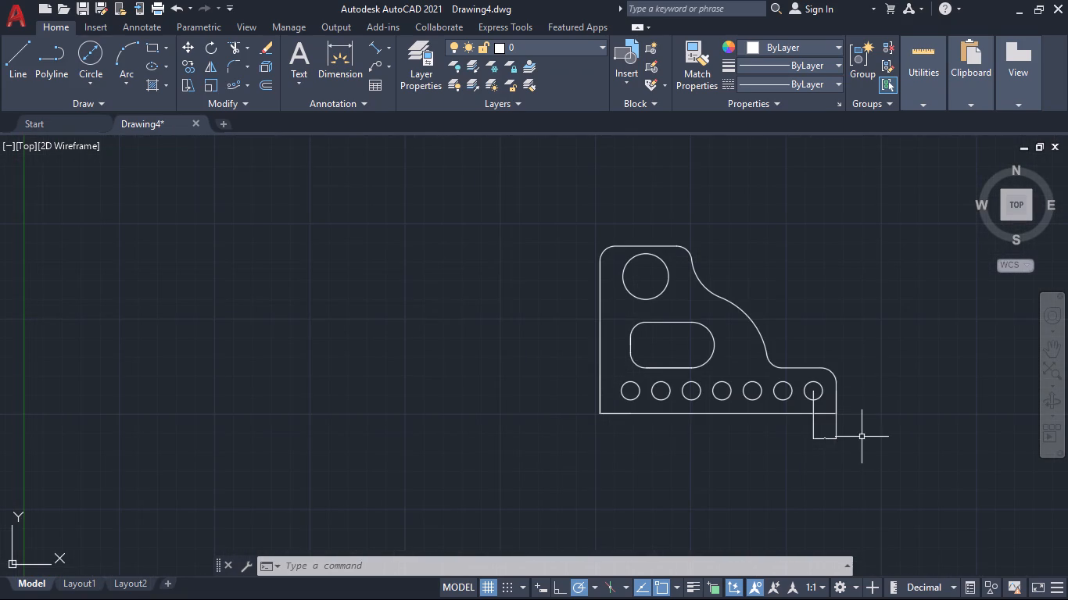
left_click(833, 439)
key("Delete")
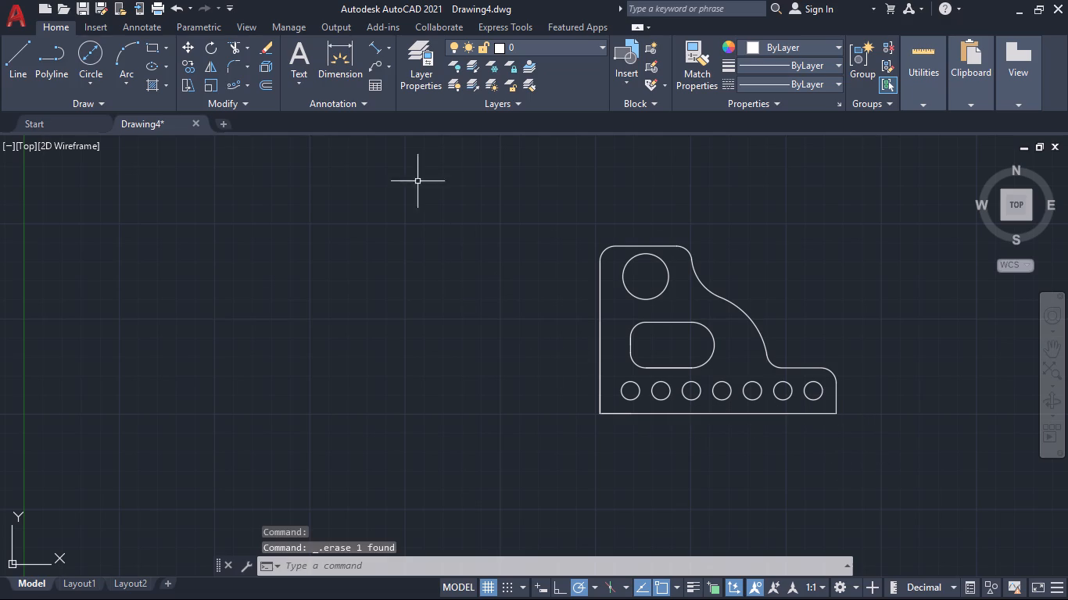
Change the colour of the entire bracket geometry, including the holes, slot and circle, to Color 250.
left_click(896, 453)
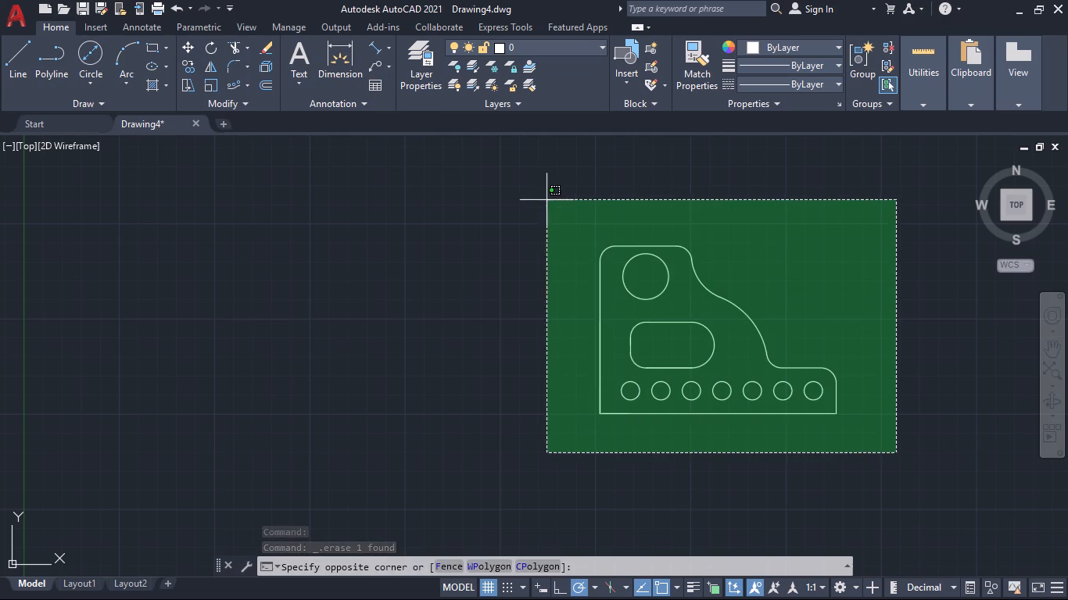
left_click(534, 193)
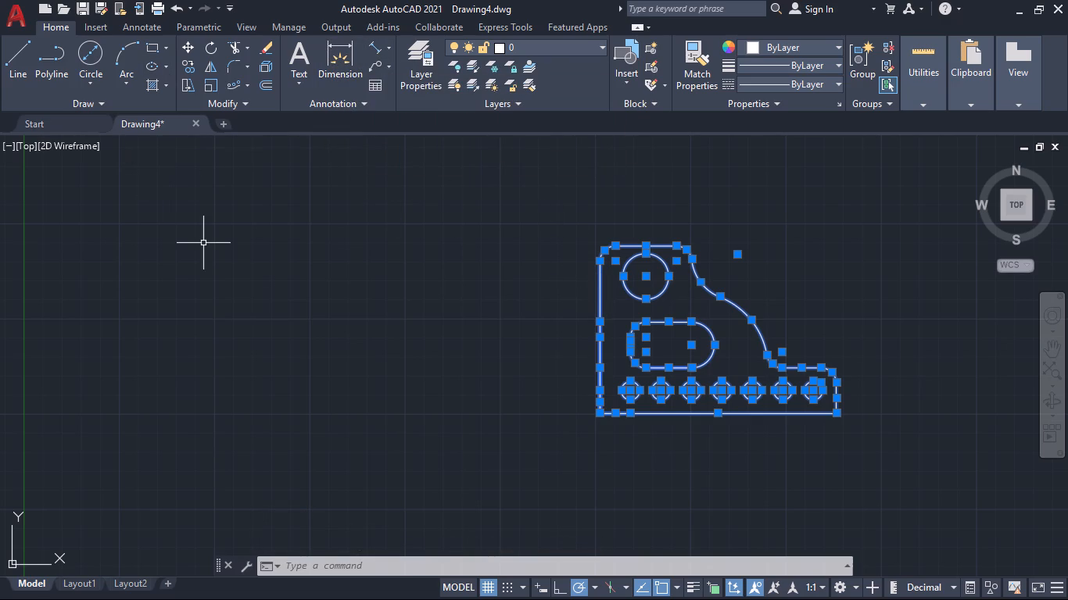
key("ctrl+1")
left_click(154, 95)
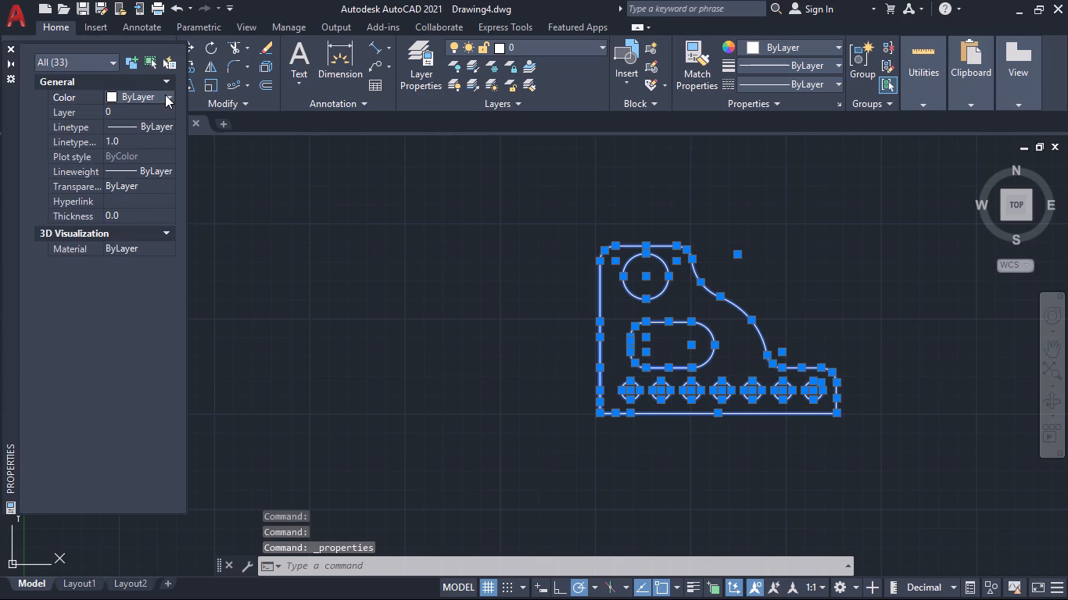
left_click(165, 95)
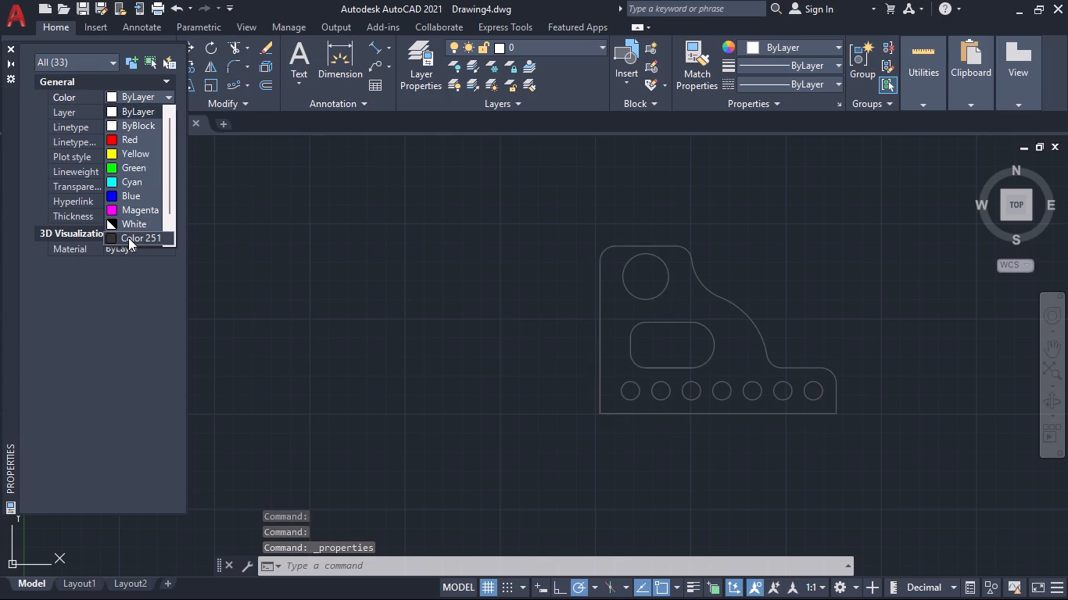
scroll(145, 228, "down", 4)
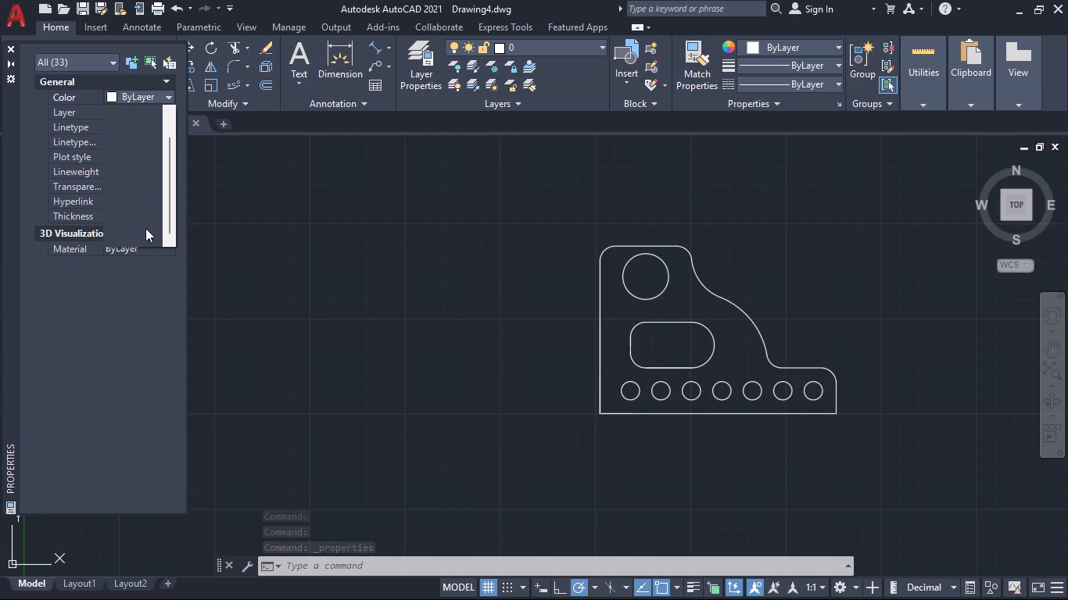
scroll(145, 230, "down", 1)
left_click(140, 223)
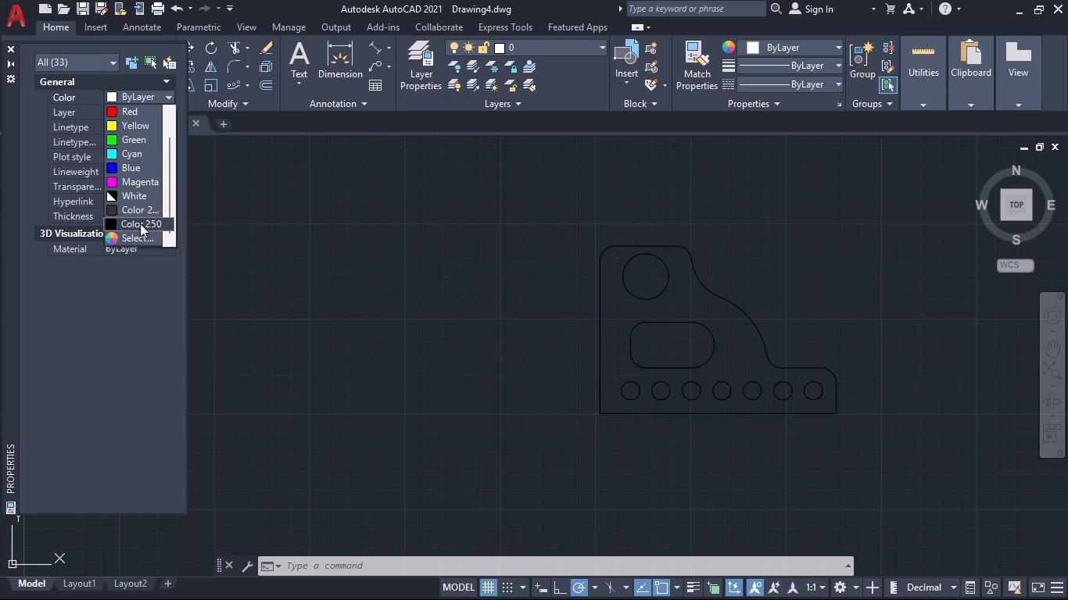
left_click(10, 48)
key("Escape")
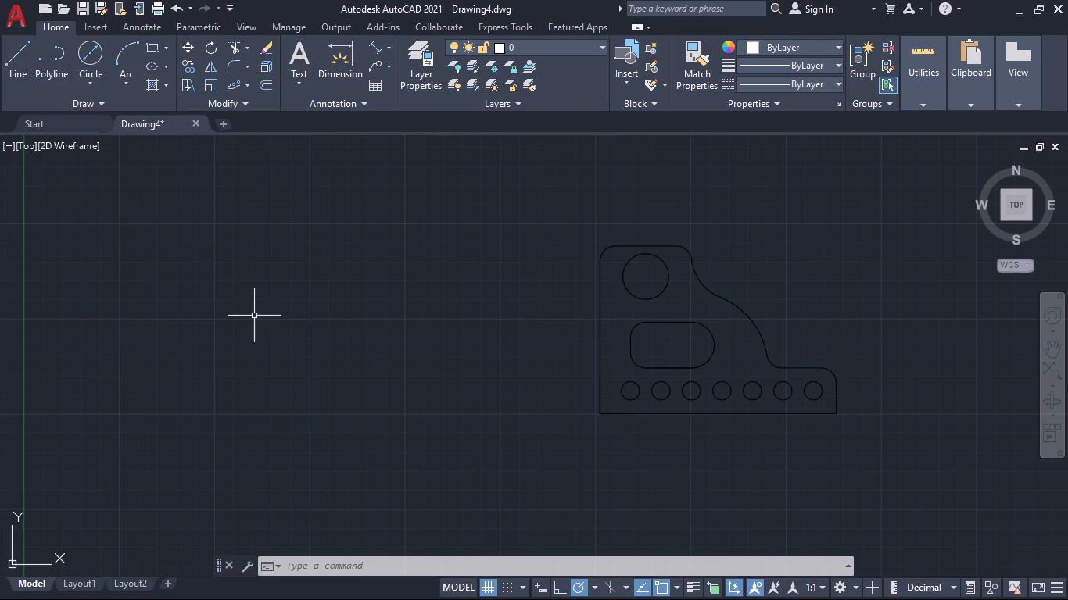
Hatch the bracket body around its openings with a Solid fill in grey 147,149,152.
key("h")
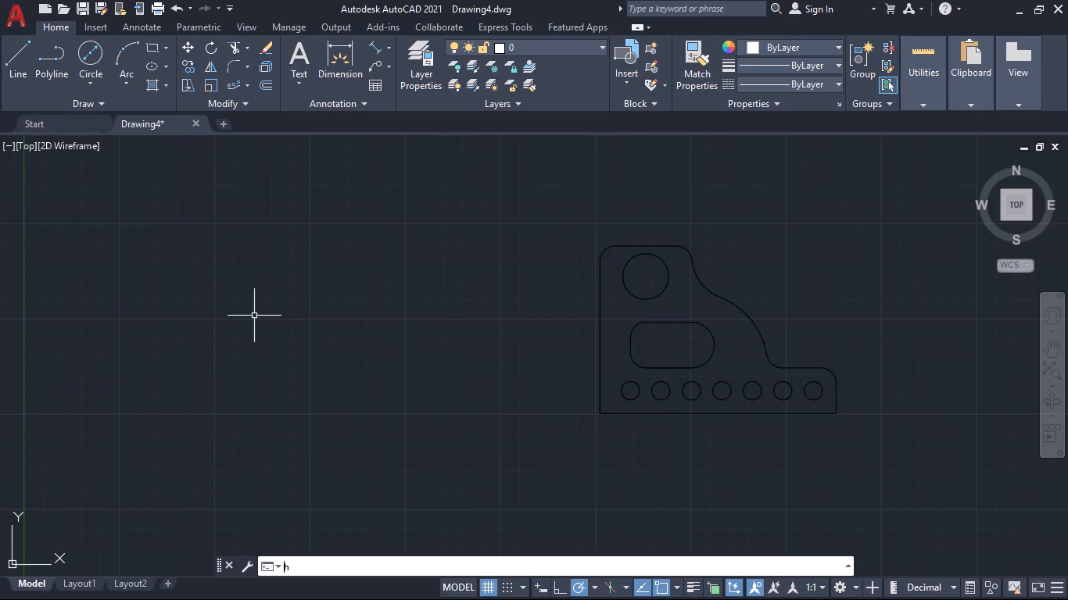
key("Return")
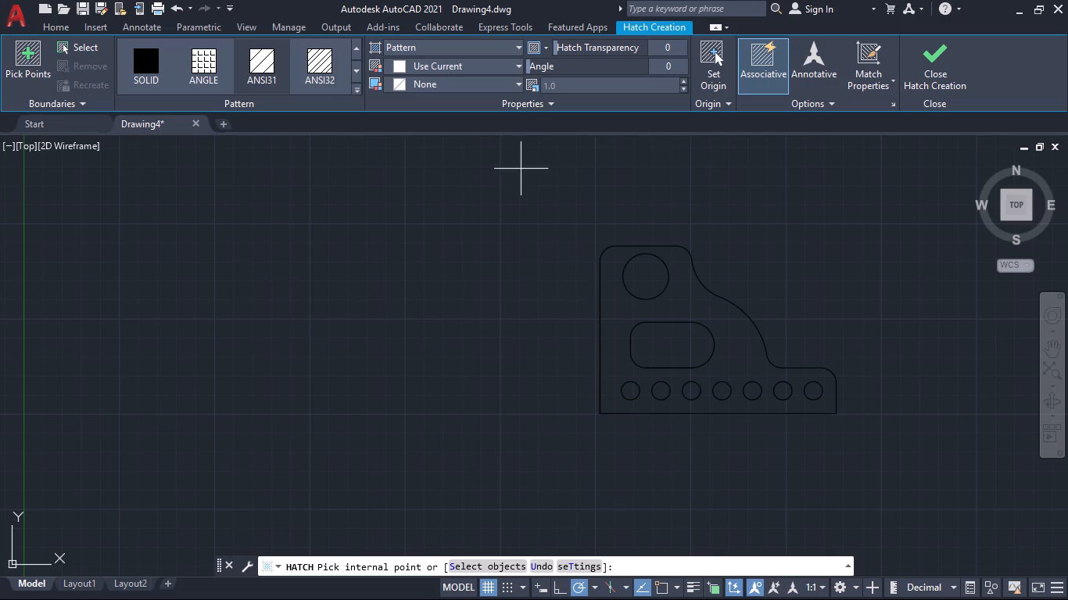
left_click(516, 50)
left_click(450, 62)
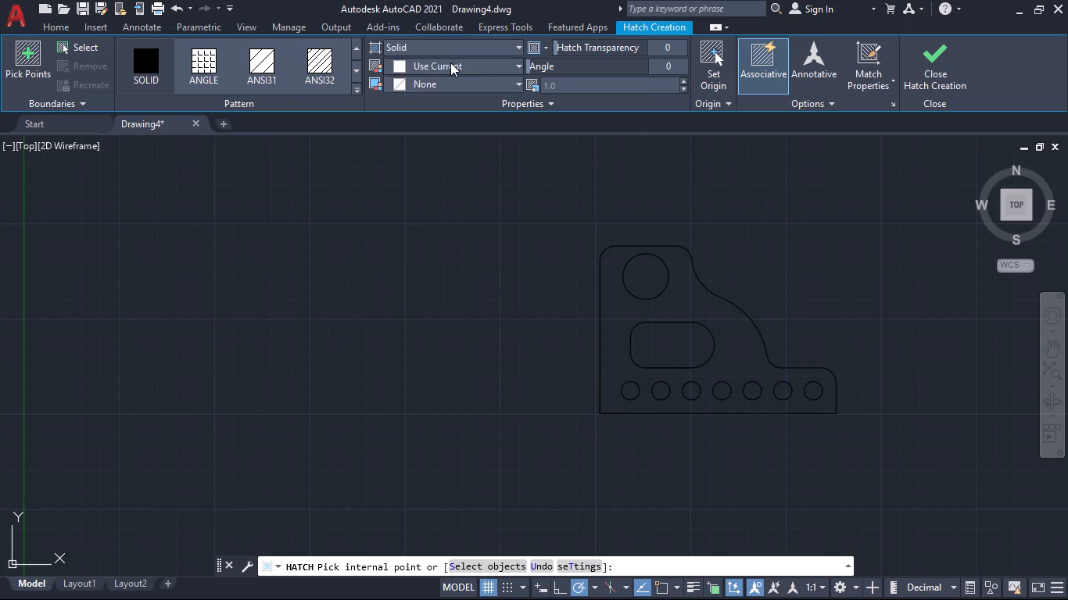
left_click(502, 65)
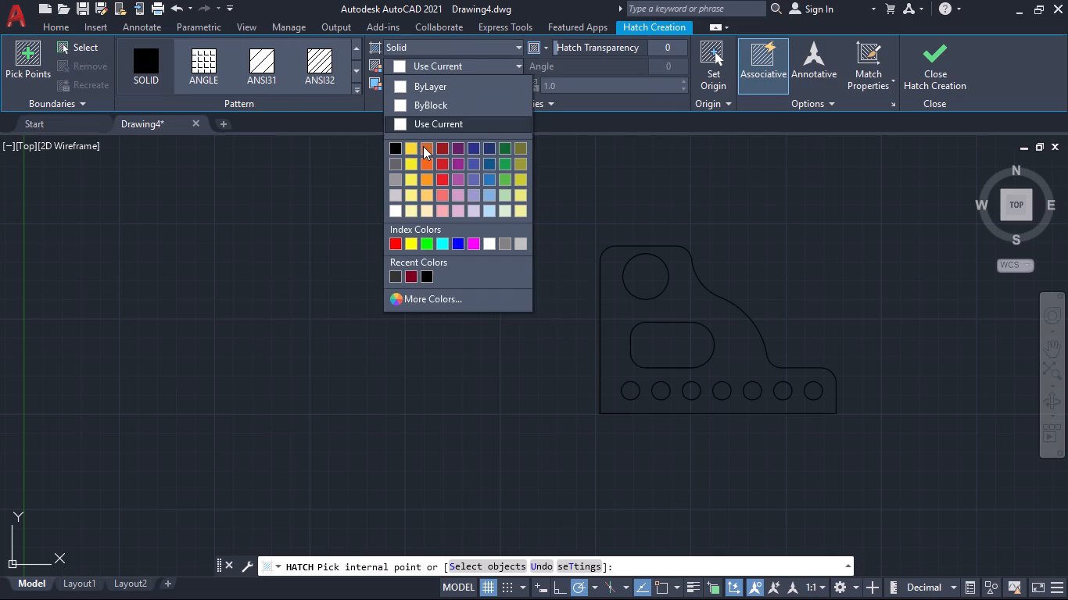
left_click(423, 146)
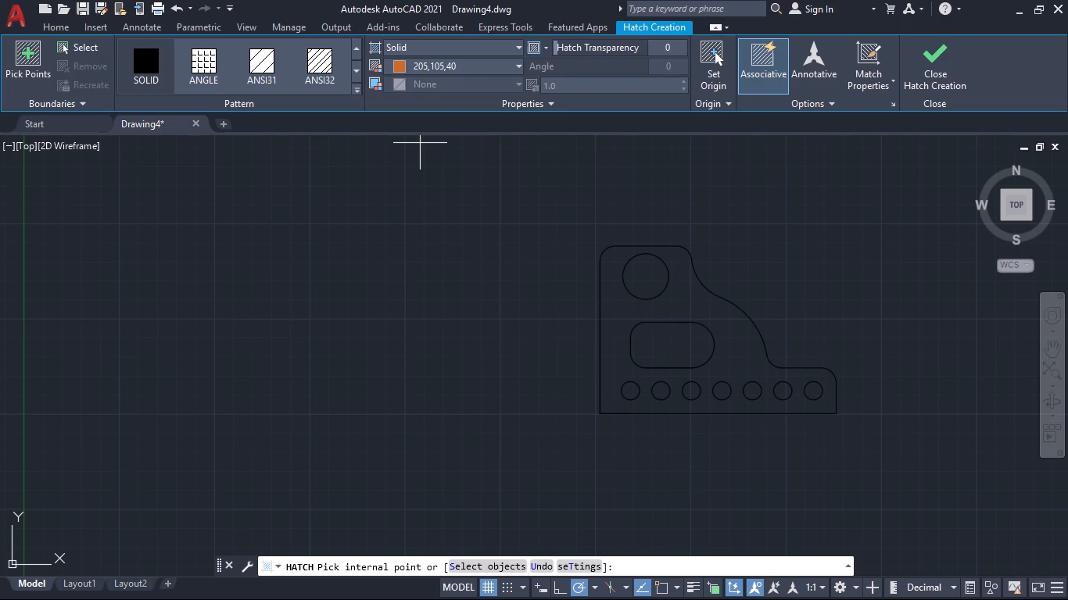
left_click(518, 61)
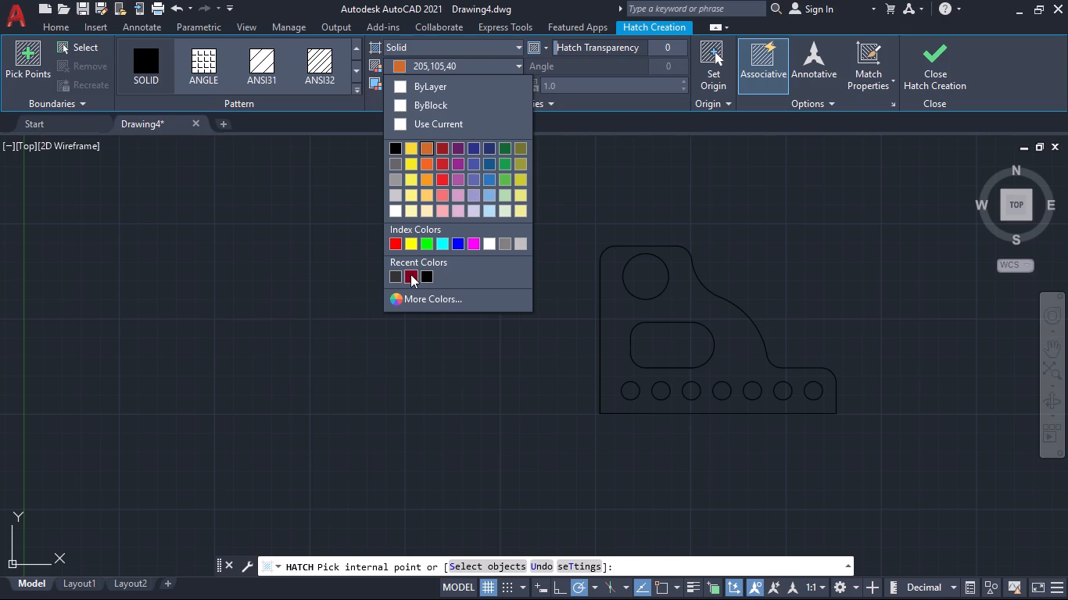
left_click(397, 178)
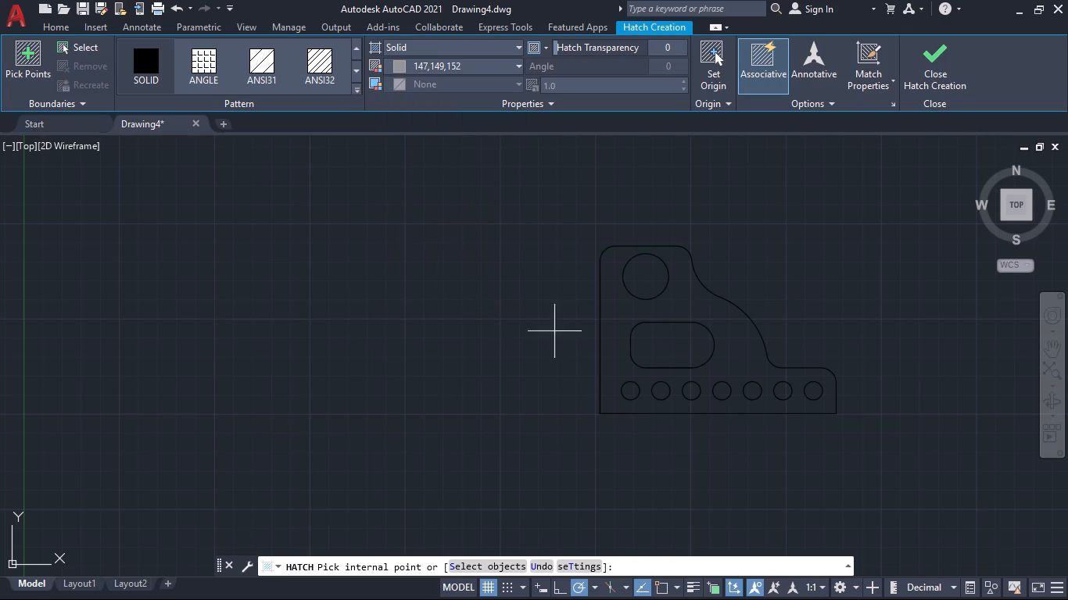
left_click(613, 333)
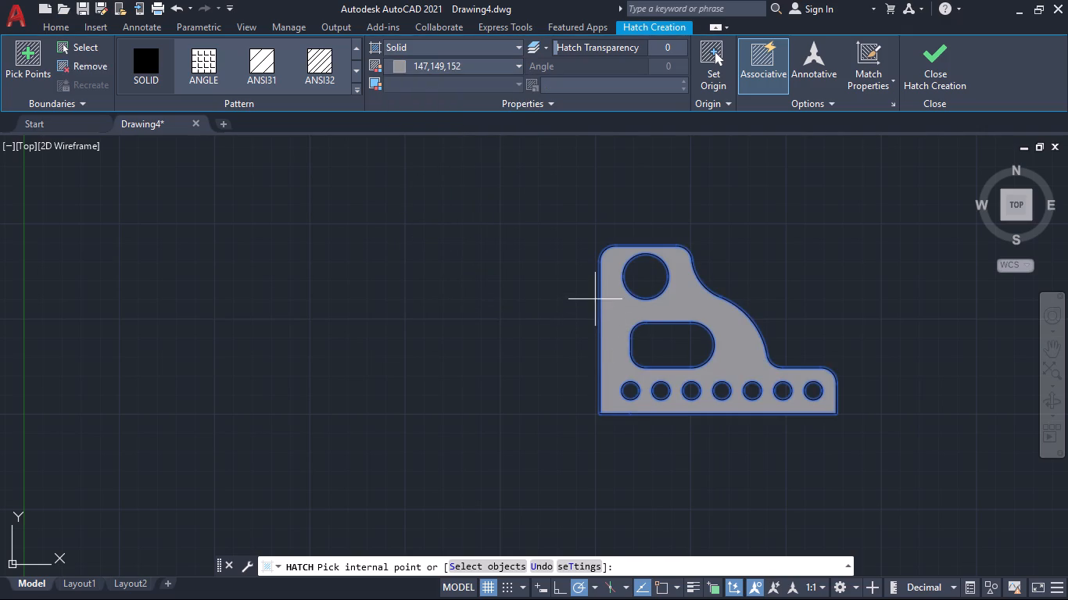
scroll(602, 293, "up", 2)
scroll(602, 293, "down", 3)
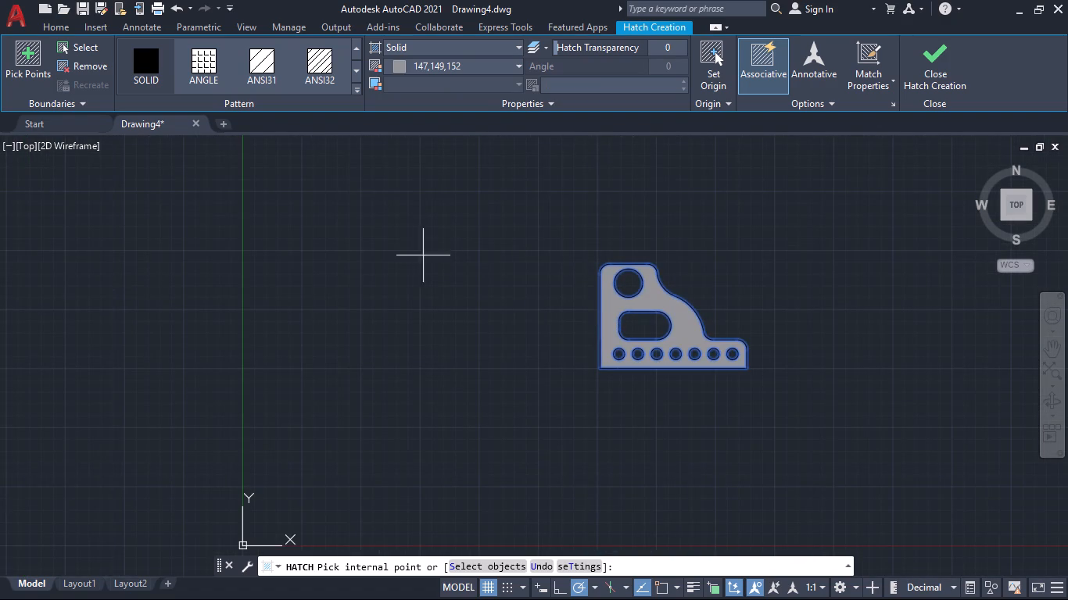
key("Return")
Hatch the 30 mm circle, the rounded slot and all seven 12 mm holes with a Solid fill in yellow 244,238,81.
key("Return")
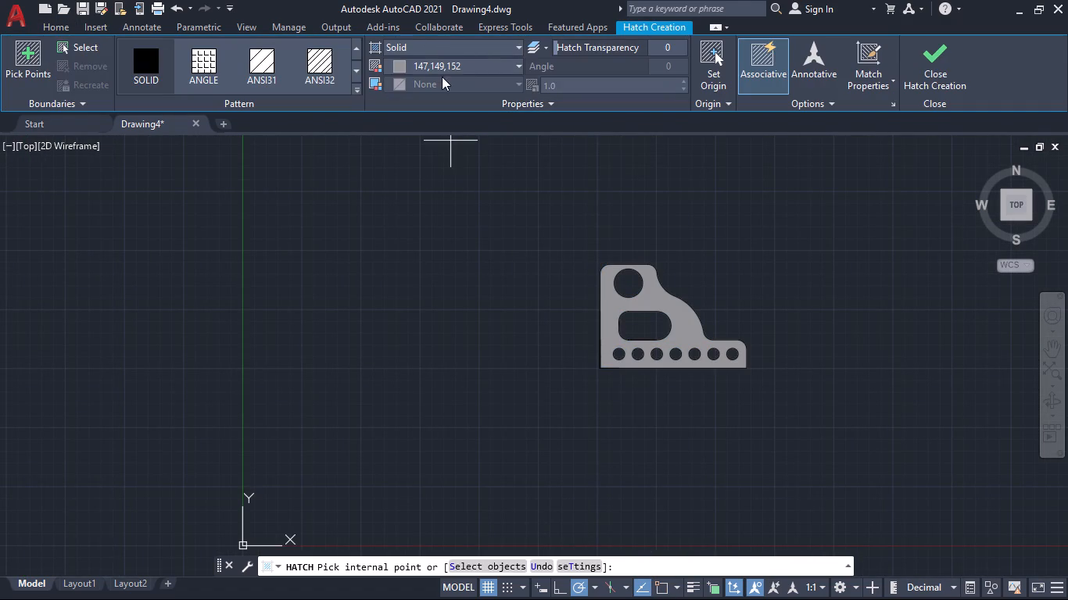
left_click(445, 62)
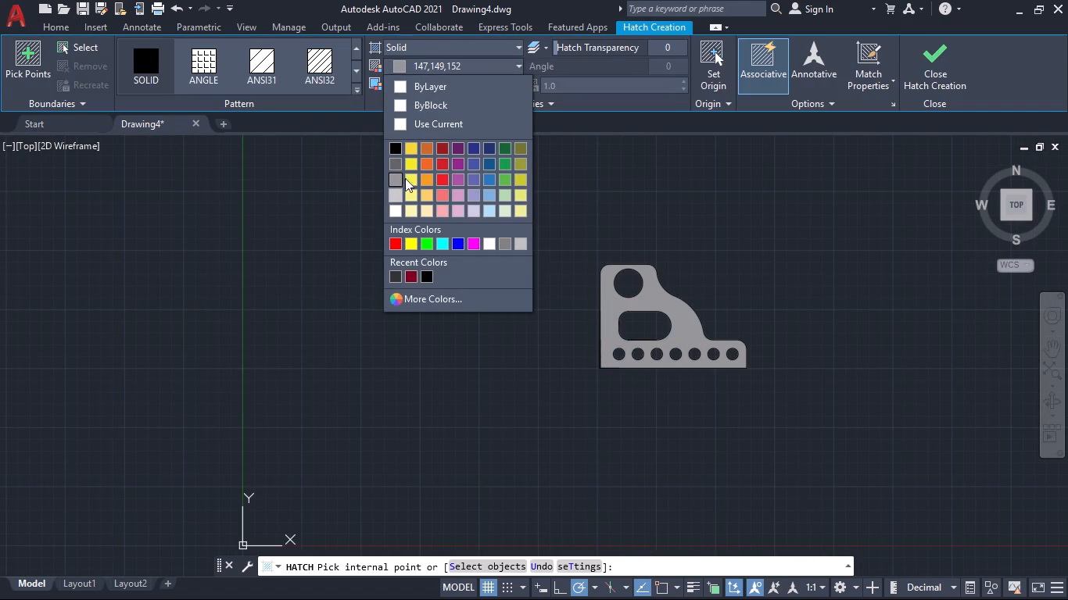
left_click(415, 180)
scroll(633, 299, "up", 2)
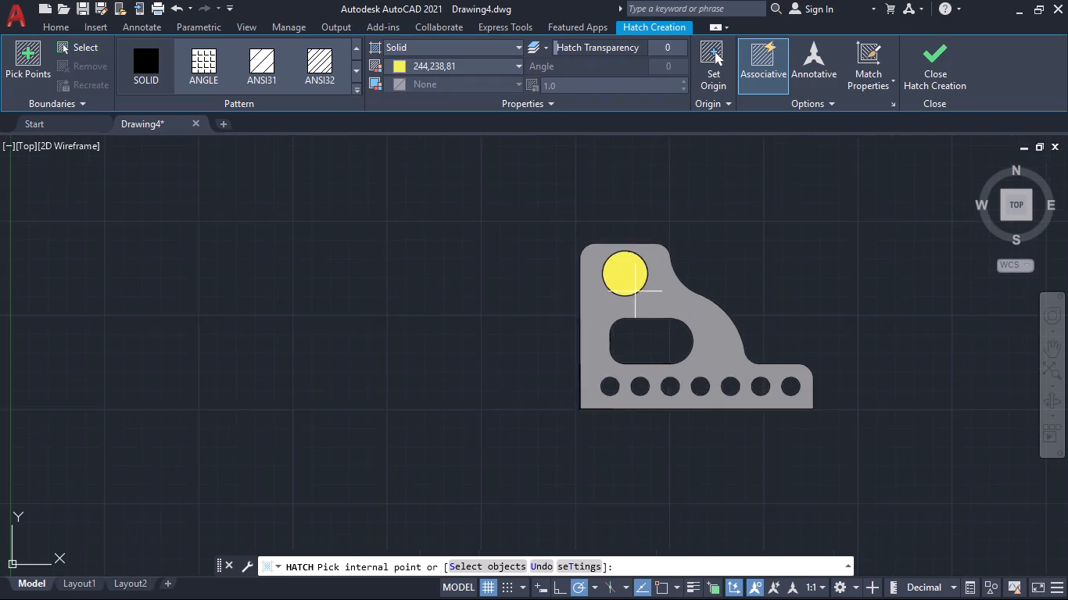
left_click(628, 279)
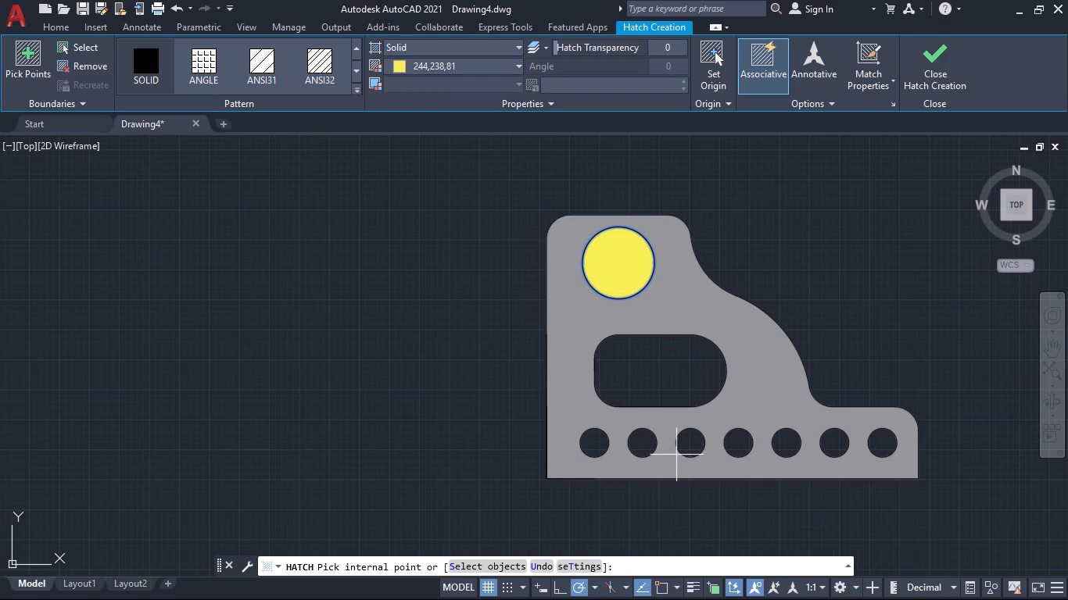
left_click(653, 379)
left_click(599, 441)
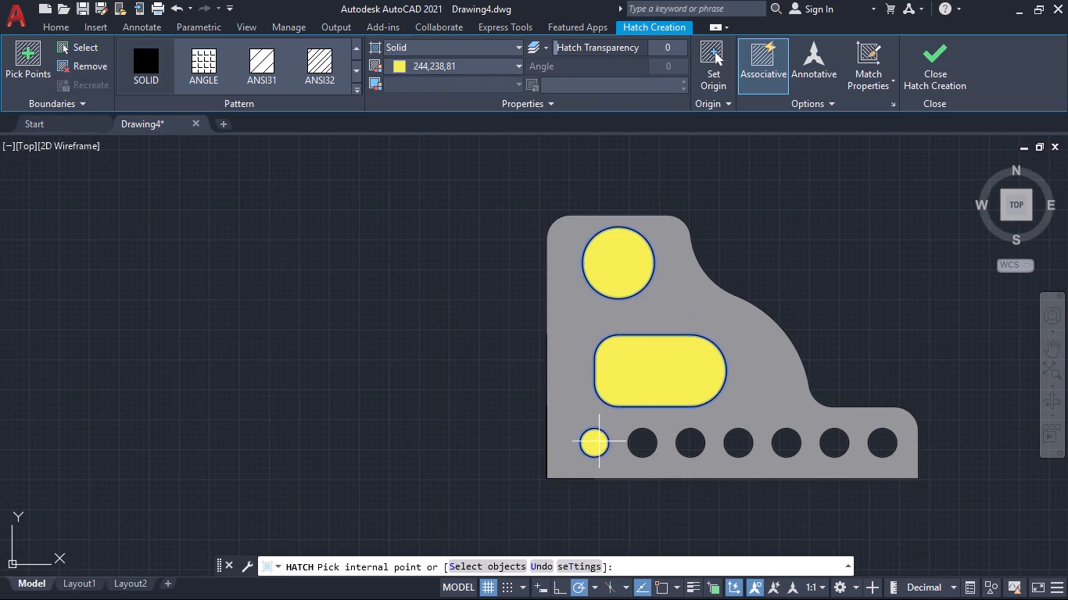
left_click(651, 447)
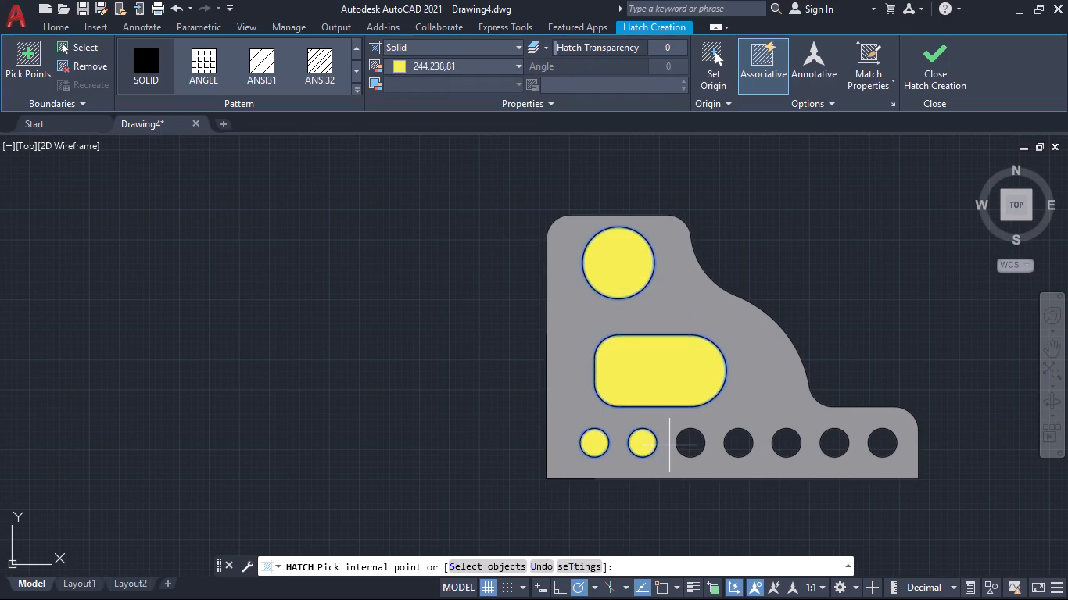
left_click(693, 446)
left_click(747, 443)
left_click(779, 444)
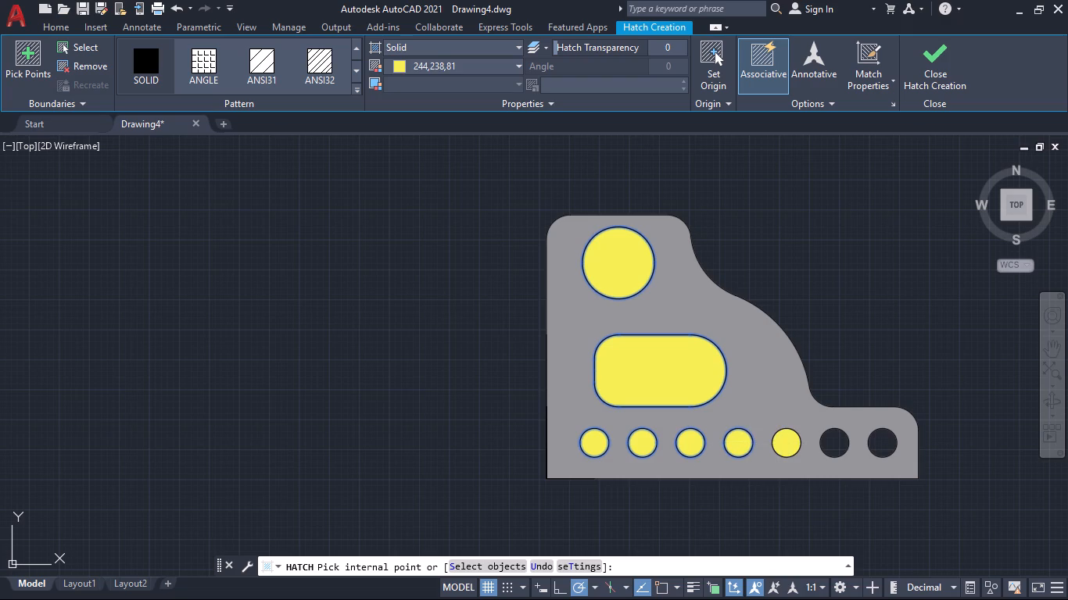
left_click(833, 448)
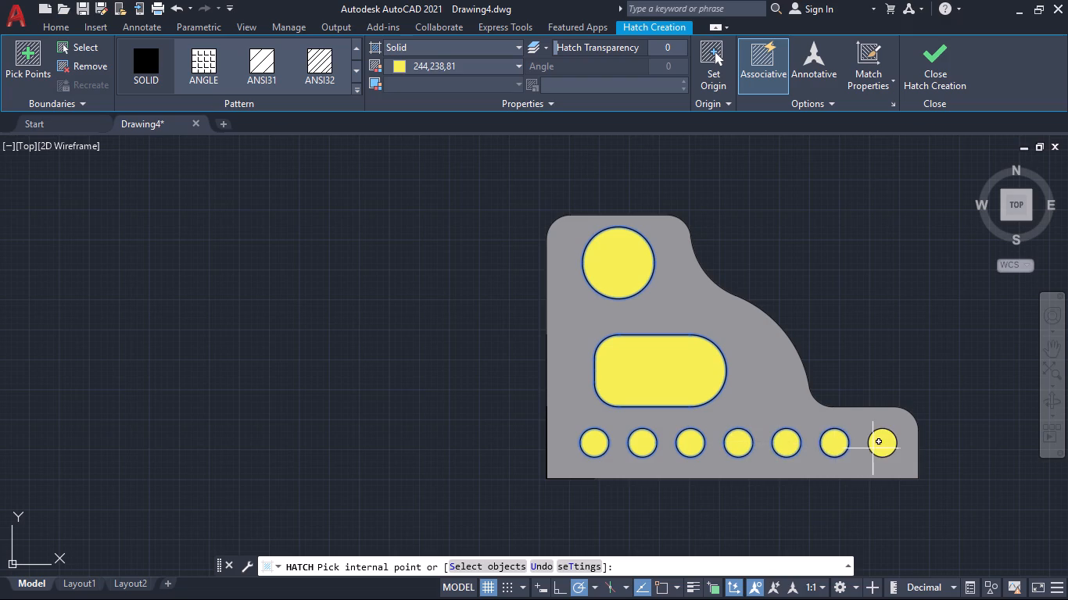
left_click(876, 448)
key("Return")
Delete the short overlapping line segments along the lower part of the bracket's left edge.
scroll(844, 347, "down", 1)
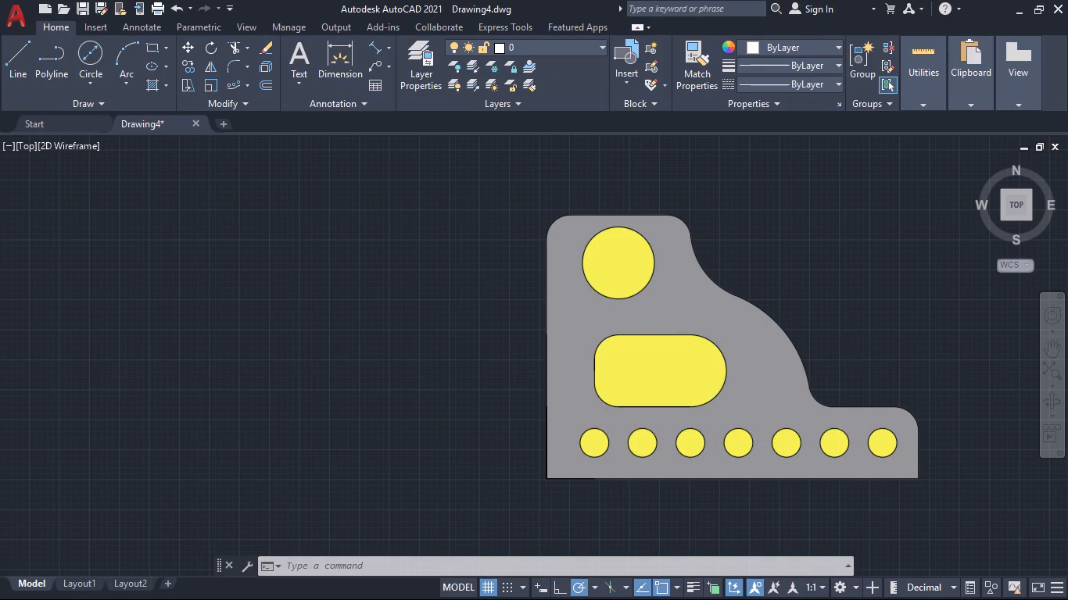
scroll(844, 347, "down", 1)
middle_click_drag(898, 345, 711, 301)
scroll(538, 330, "up", 4)
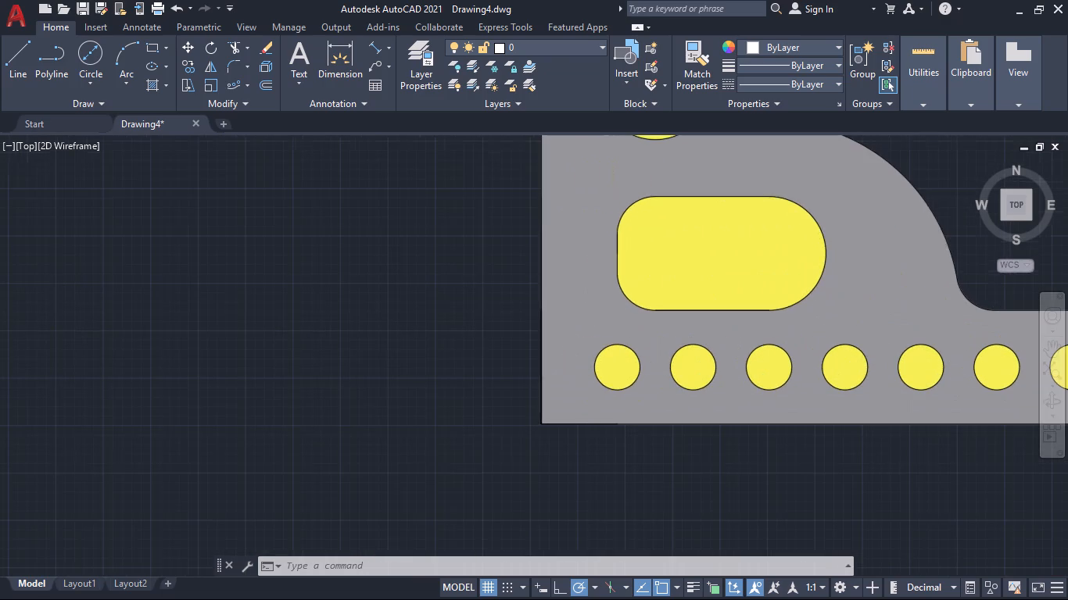
scroll(538, 330, "down", 3)
scroll(552, 343, "up", 1)
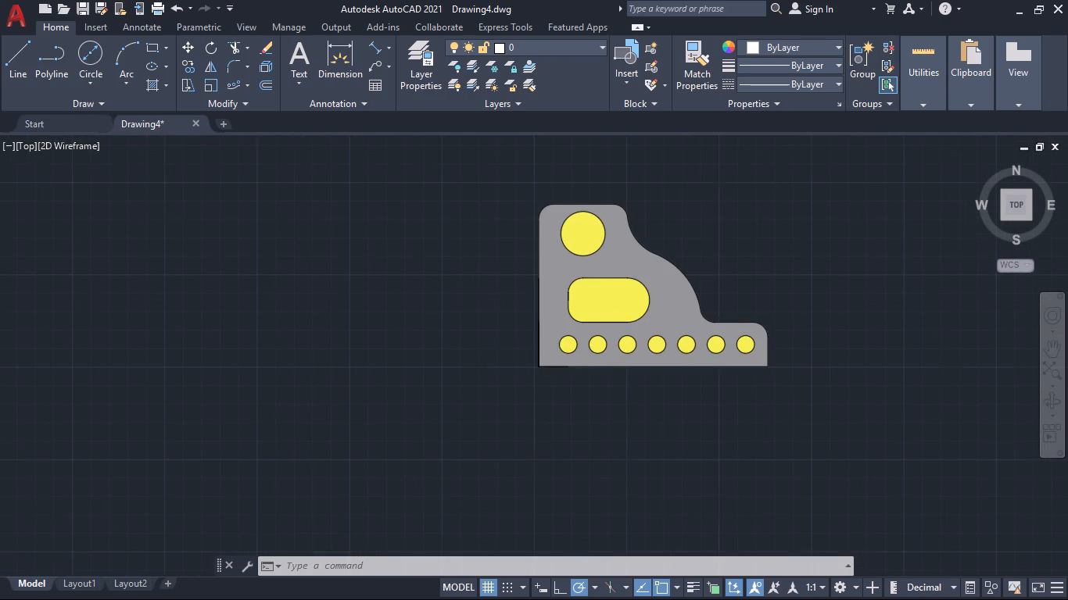
left_click(531, 340)
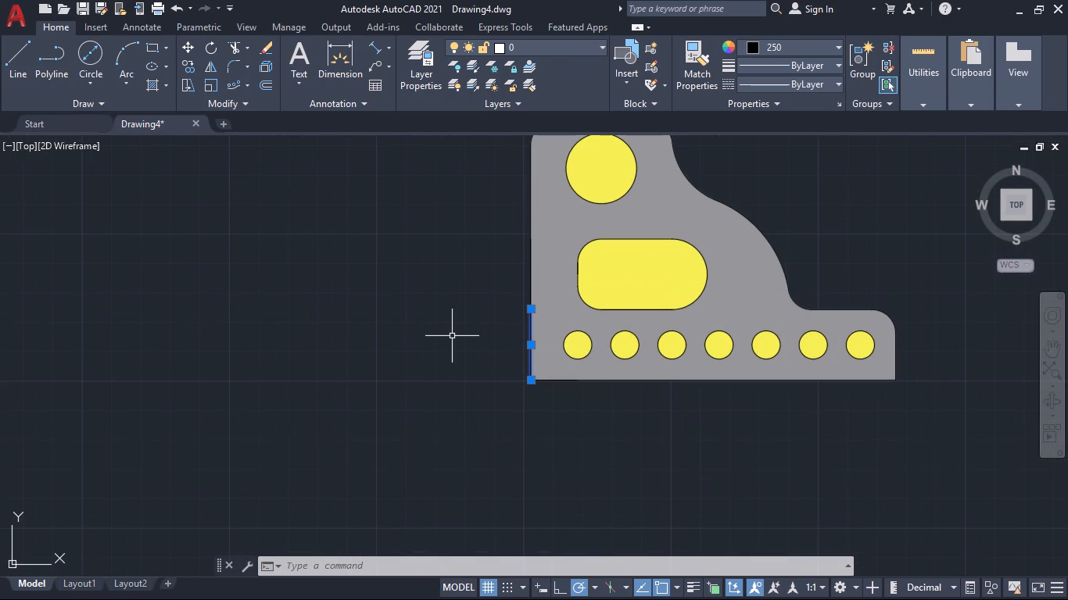
key("Delete")
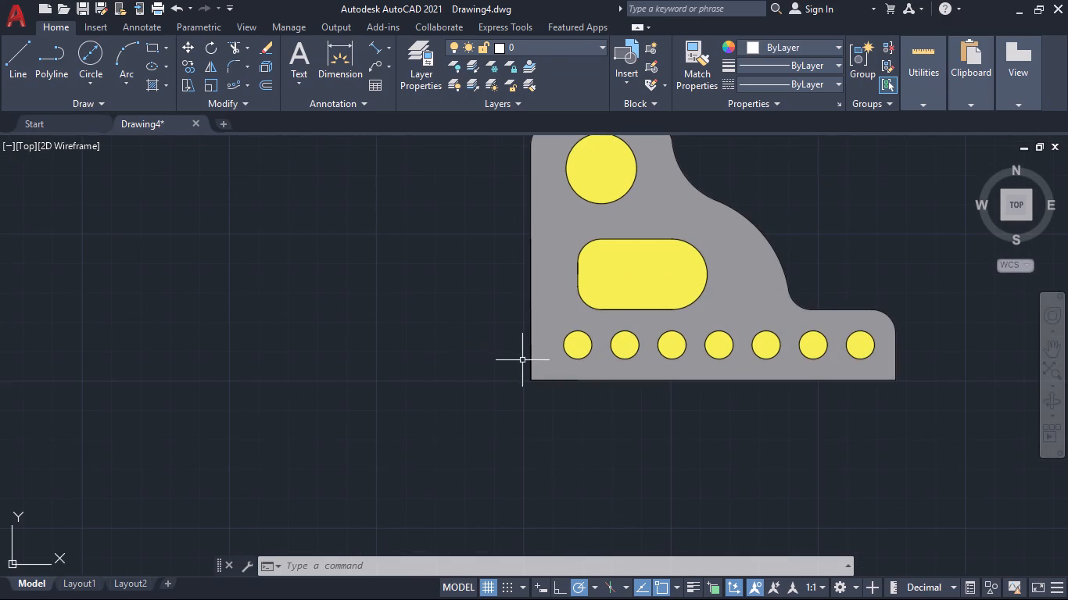
left_click(529, 362)
key("Delete")
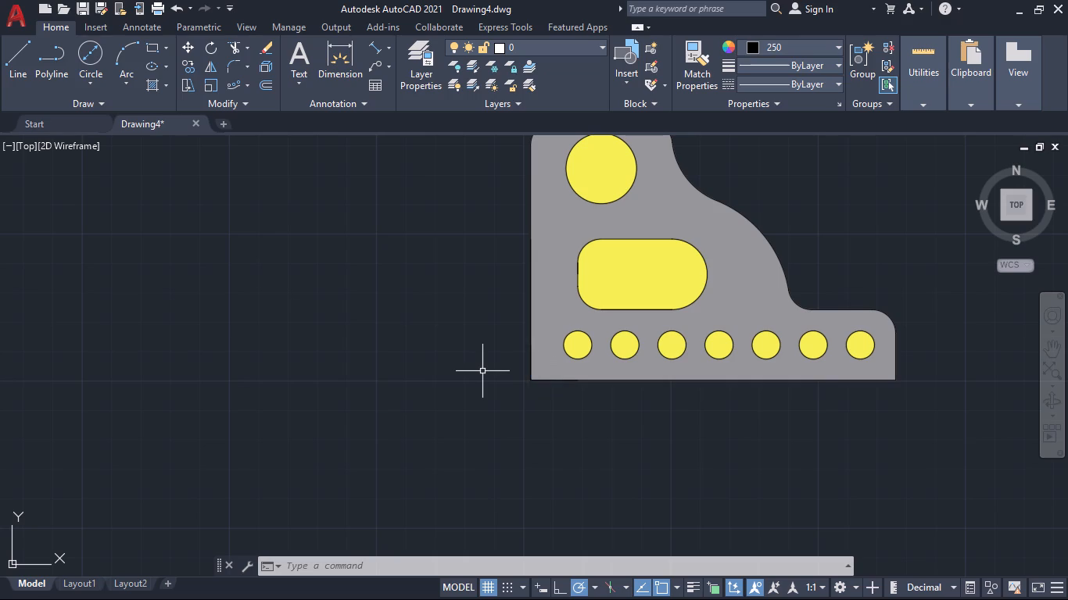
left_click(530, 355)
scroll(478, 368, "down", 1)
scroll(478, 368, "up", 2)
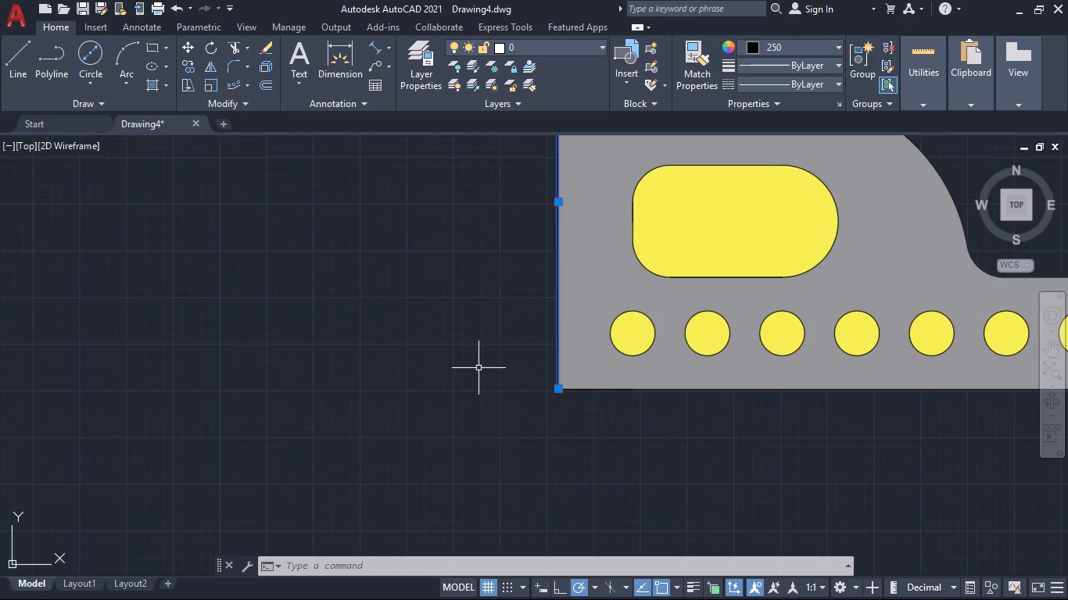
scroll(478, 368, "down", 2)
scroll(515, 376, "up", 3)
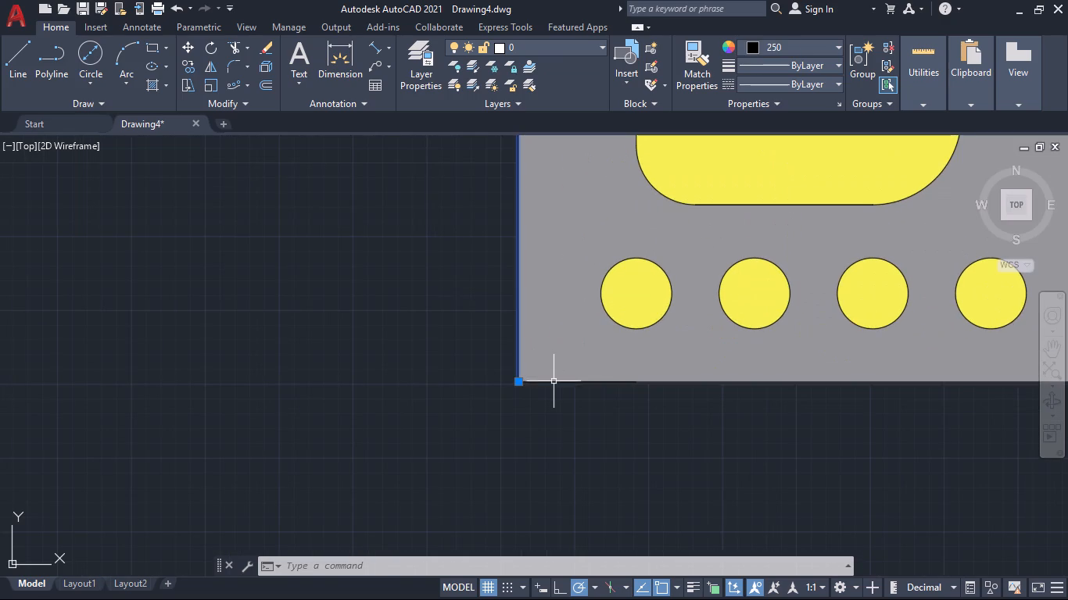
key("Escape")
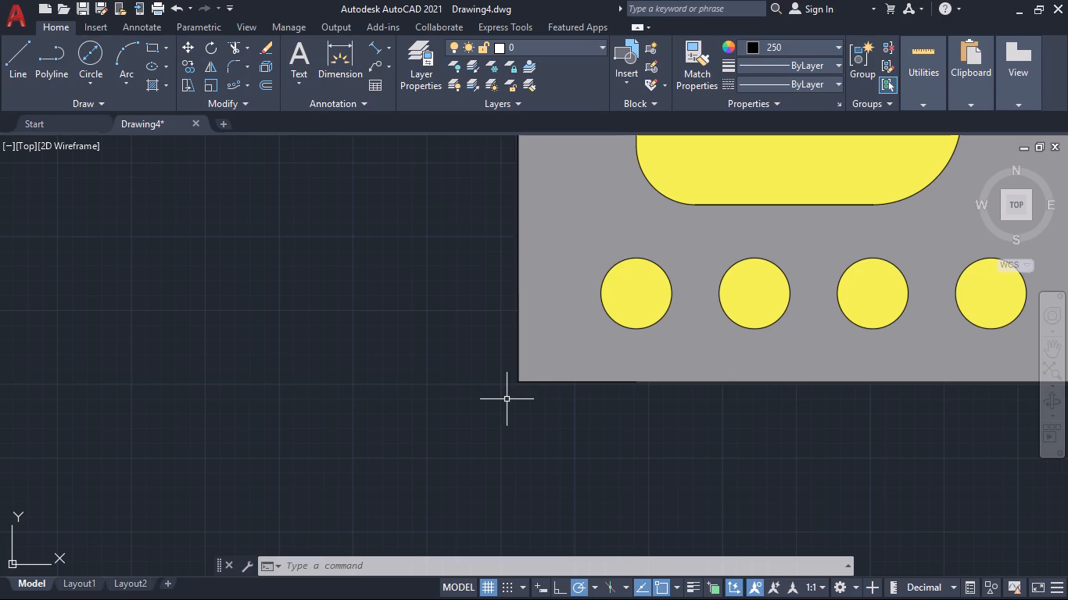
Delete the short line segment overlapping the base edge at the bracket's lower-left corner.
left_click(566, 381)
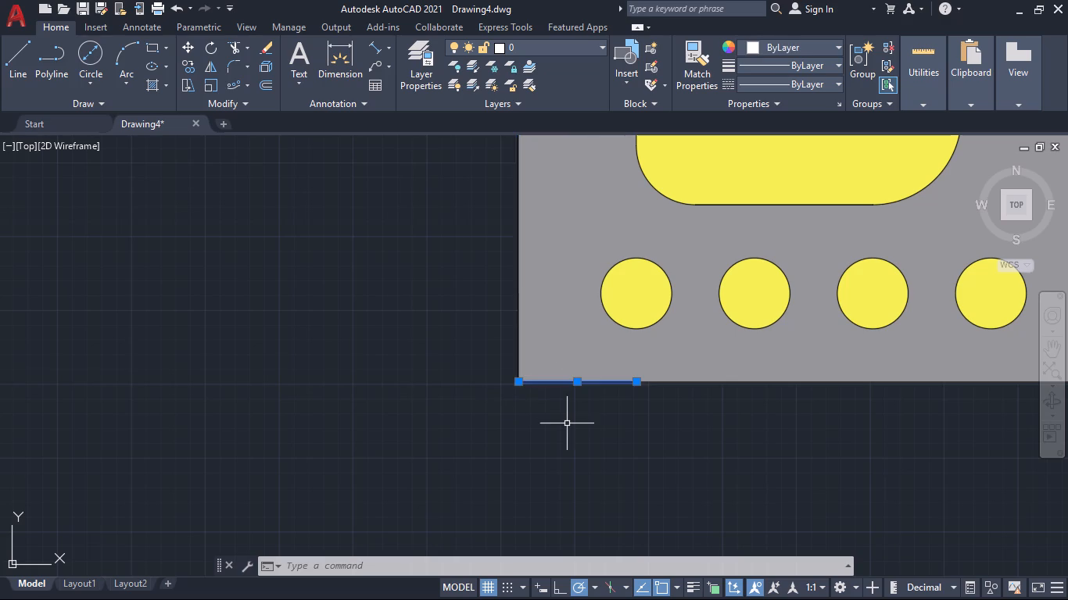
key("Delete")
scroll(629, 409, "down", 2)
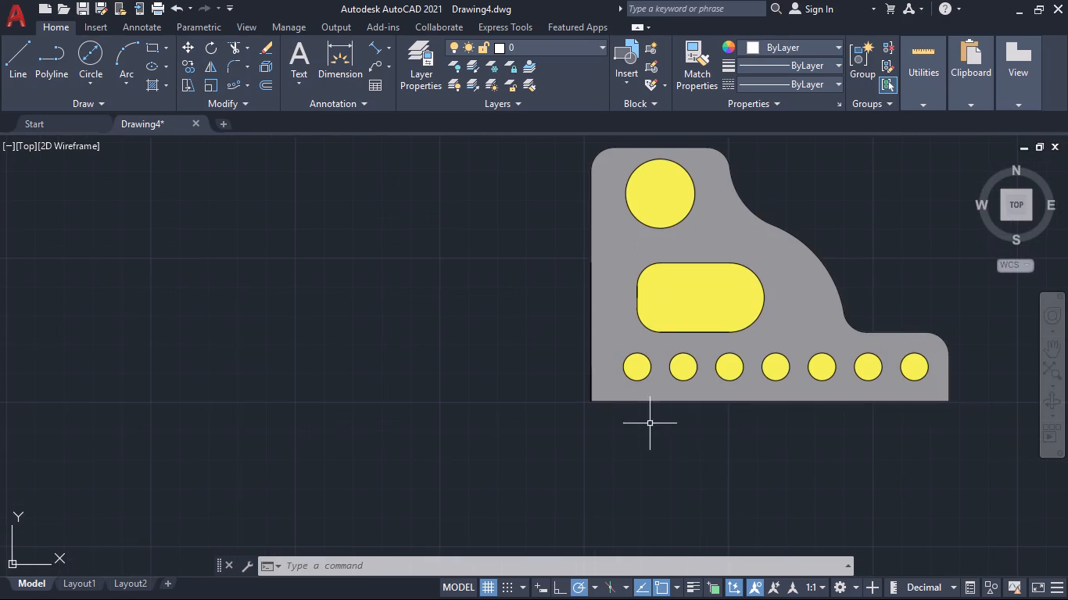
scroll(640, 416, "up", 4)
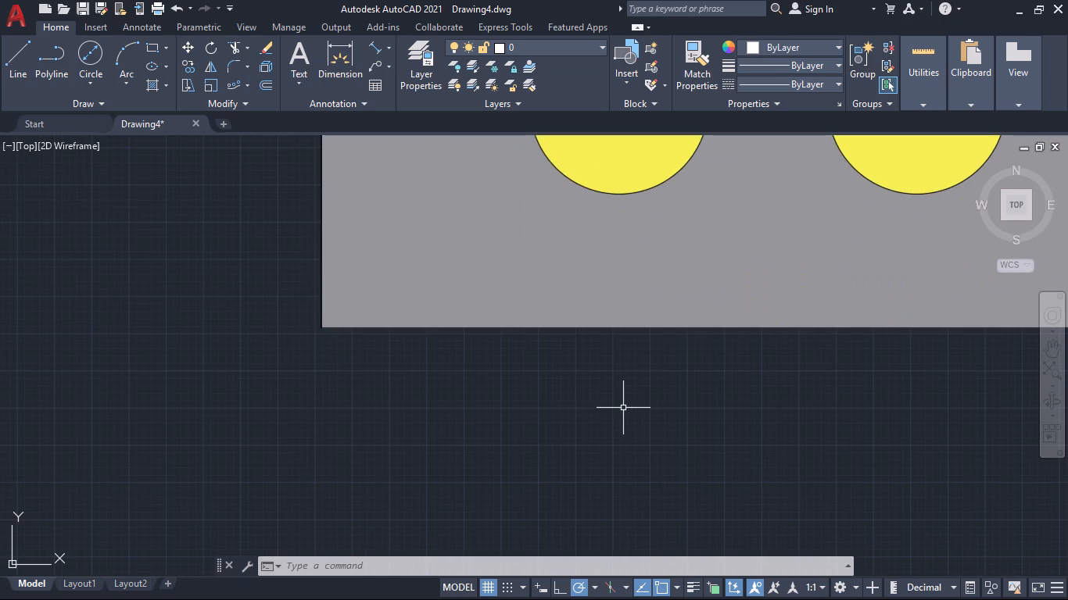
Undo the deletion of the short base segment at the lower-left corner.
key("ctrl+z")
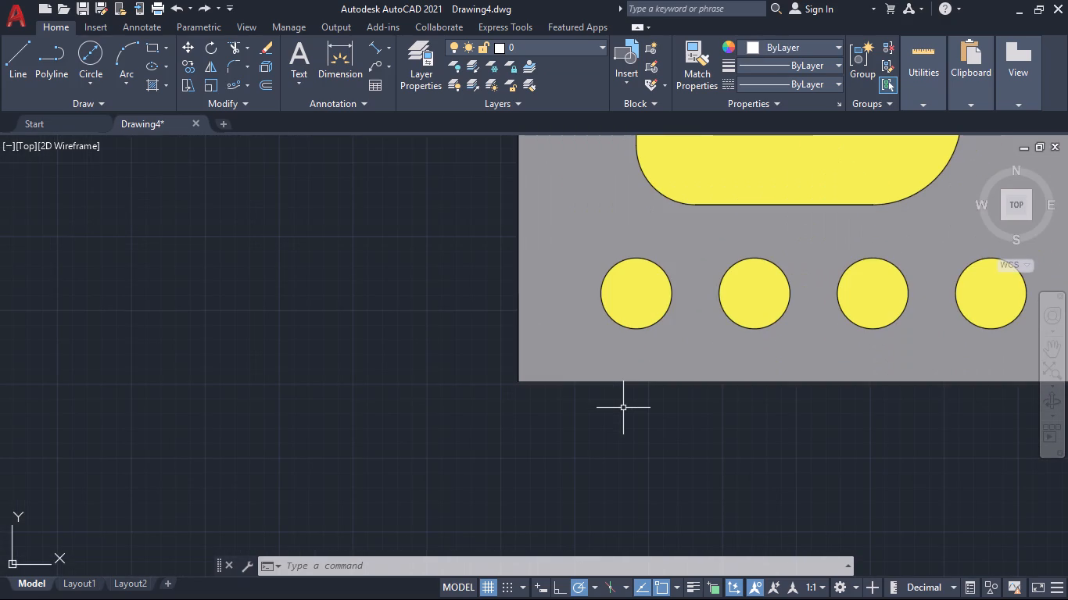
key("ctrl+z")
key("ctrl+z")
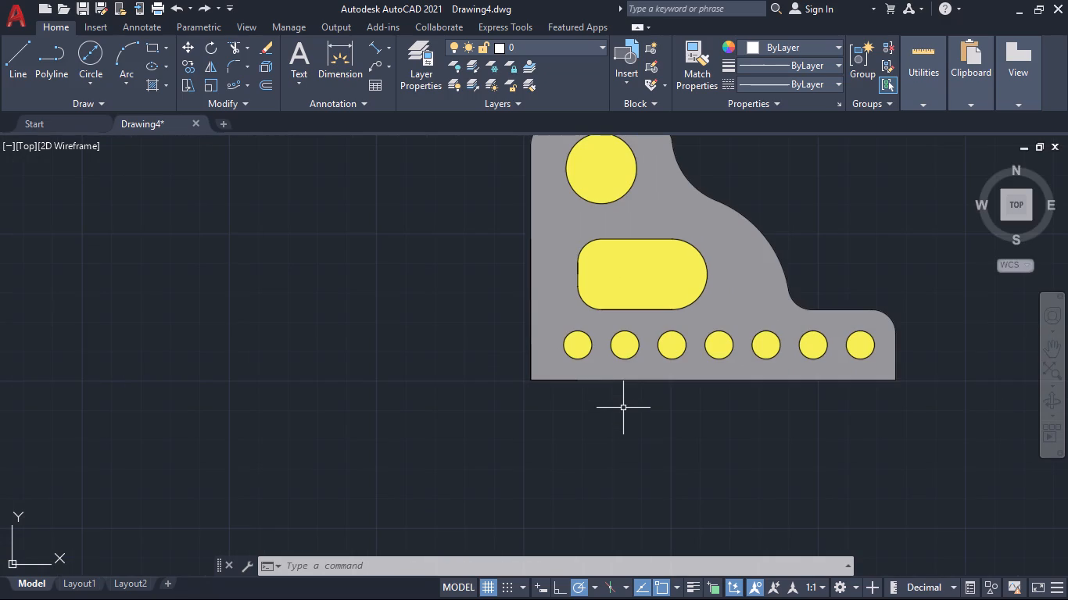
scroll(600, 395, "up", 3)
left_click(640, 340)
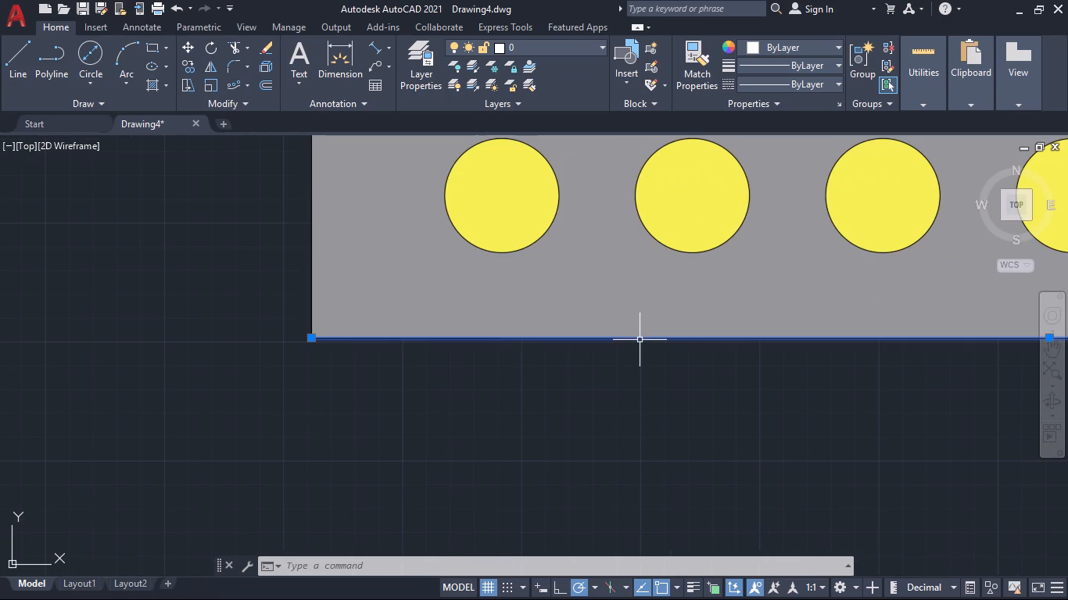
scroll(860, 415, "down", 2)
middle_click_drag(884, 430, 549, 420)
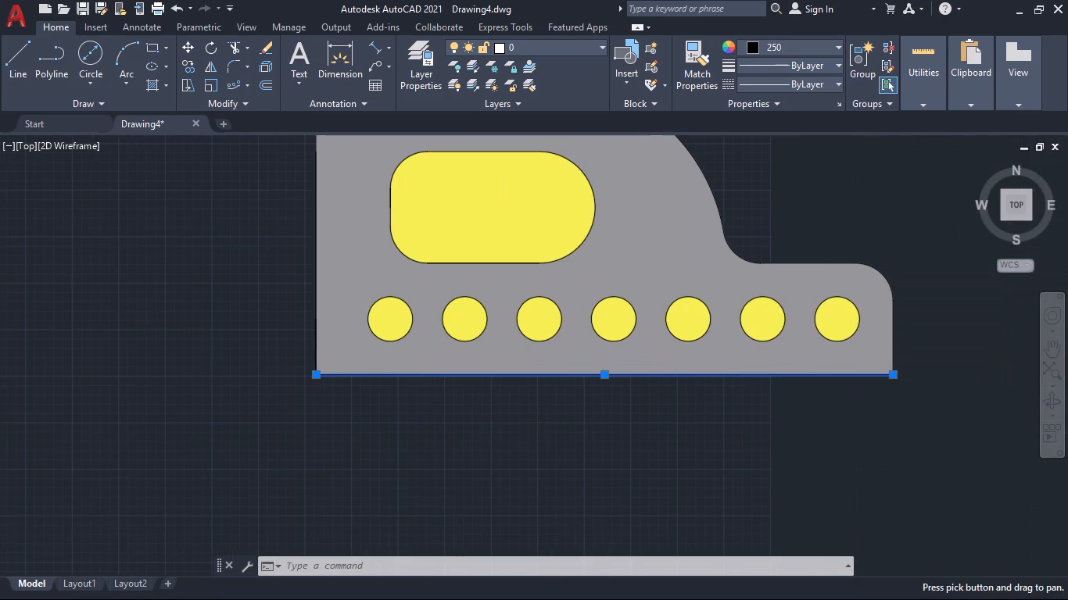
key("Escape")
Delete the bracket's full-length left edge line and full-length base line.
scroll(548, 420, "down", 3)
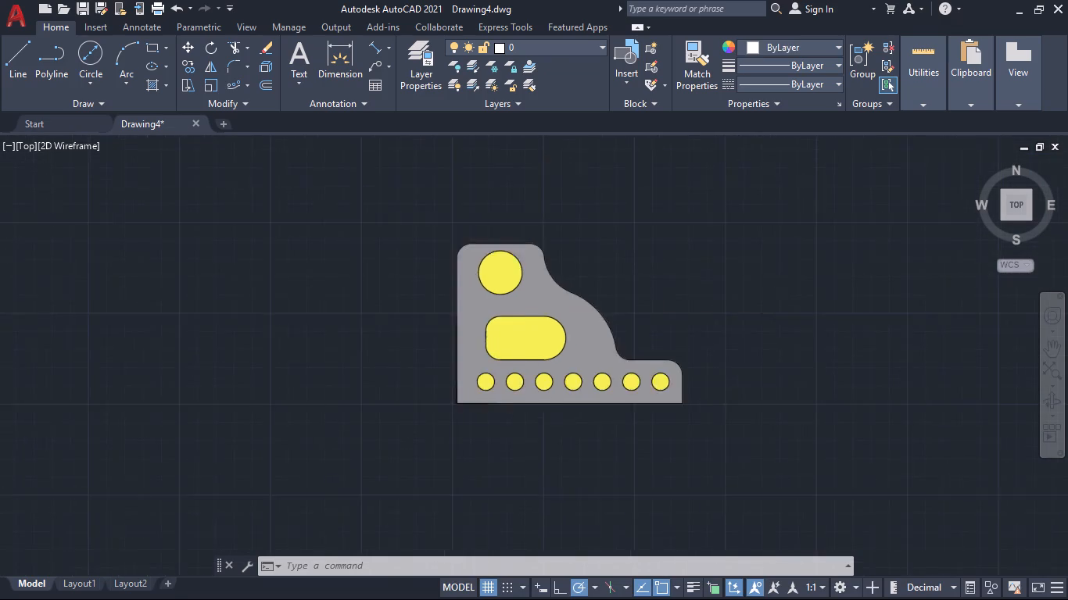
middle_click_drag(569, 444, 599, 455)
scroll(583, 437, "up", 2)
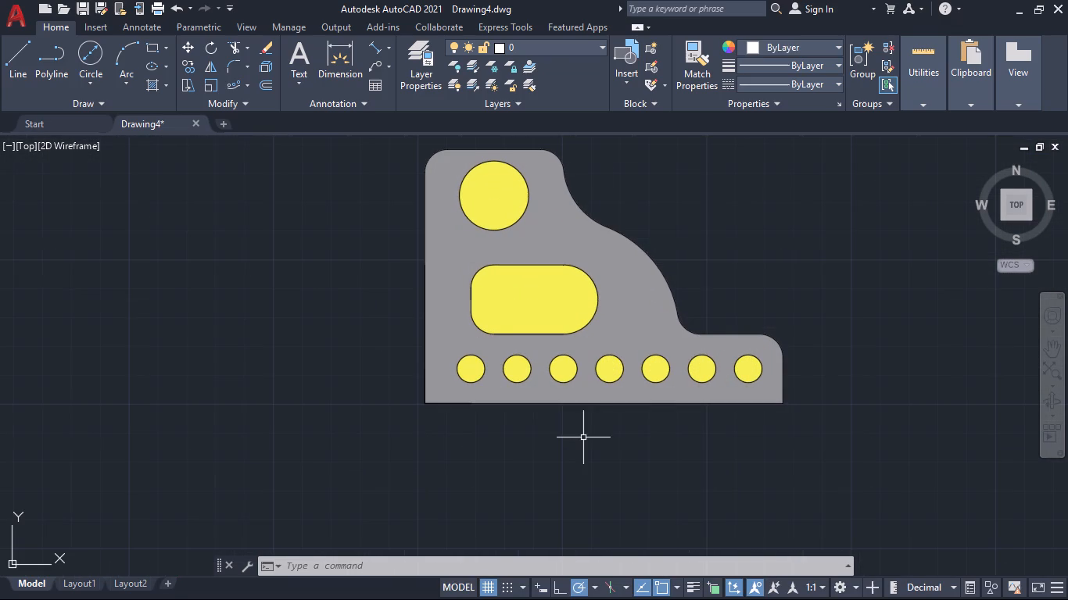
left_click(424, 234)
scroll(402, 316, "up", 1)
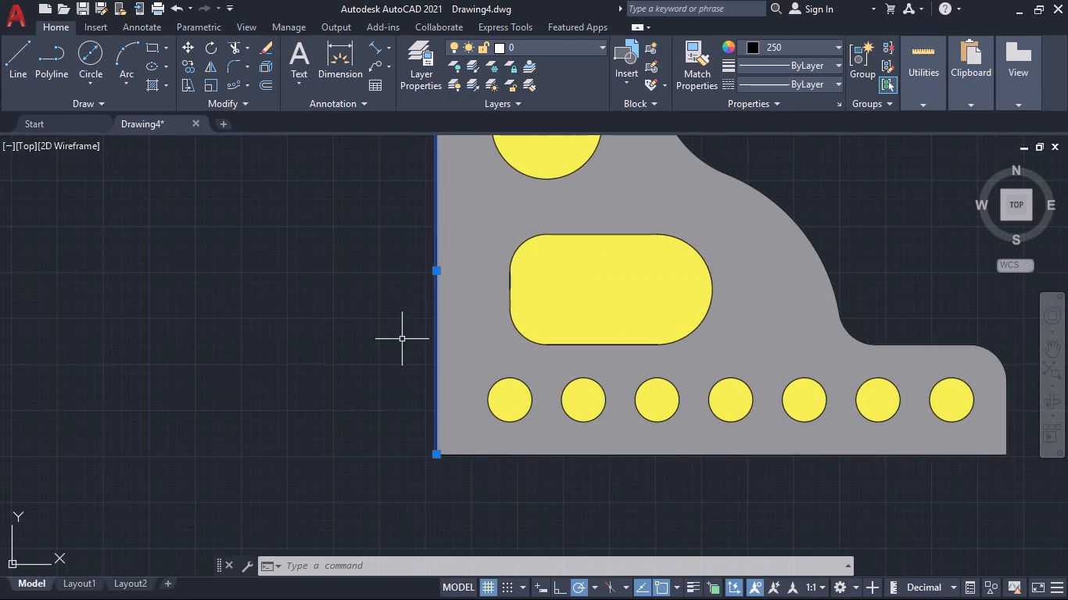
left_click(599, 455)
scroll(773, 500, "down", 2)
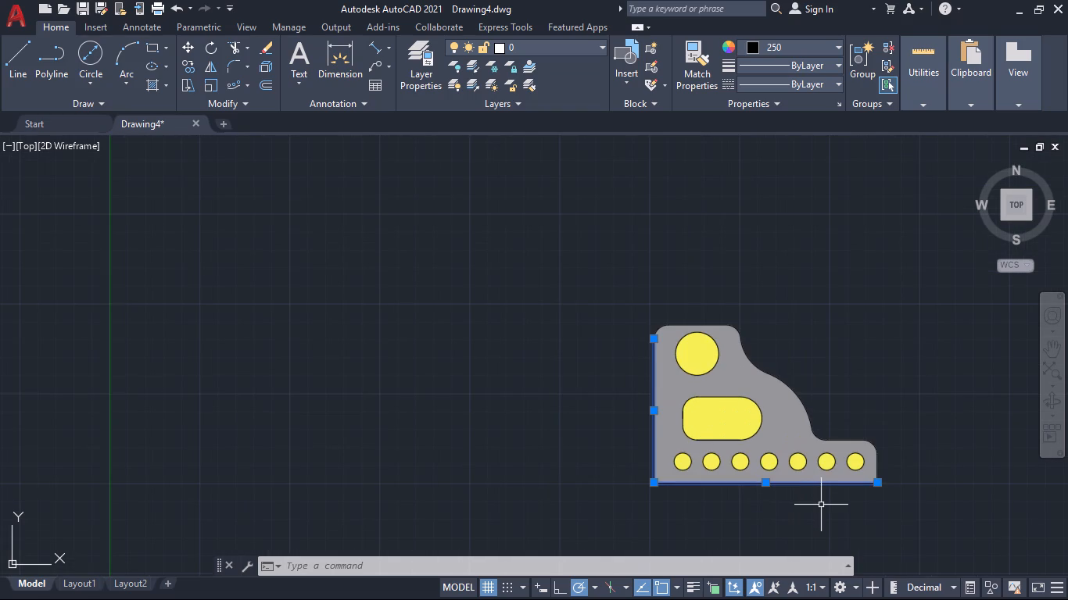
key("Delete")
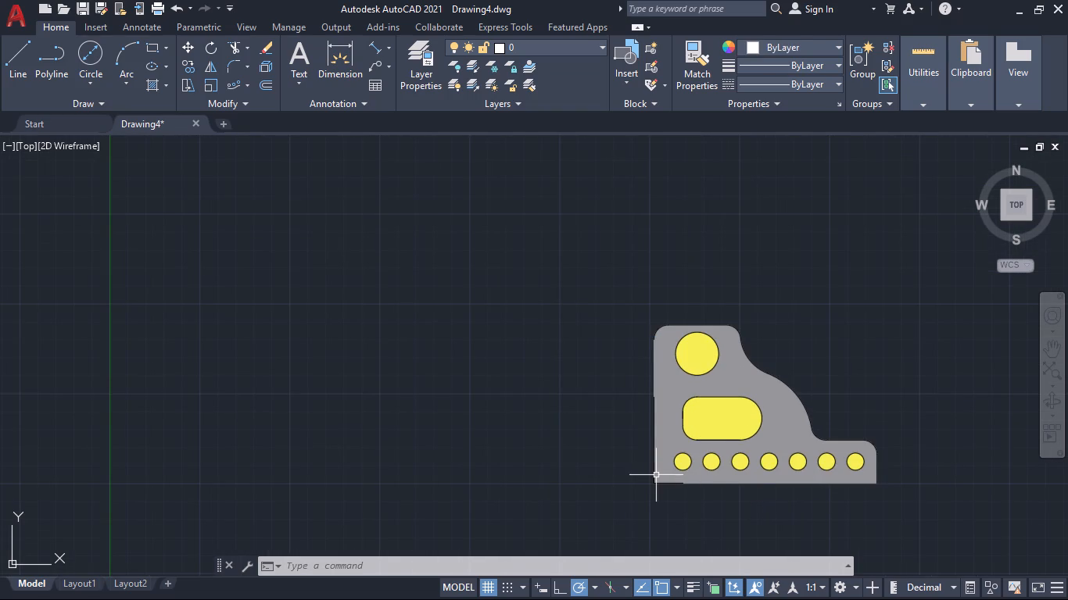
Delete the remaining shorter line segments on the left edge and the base at the lower-left corner.
scroll(656, 474, "up", 2)
left_click(650, 449)
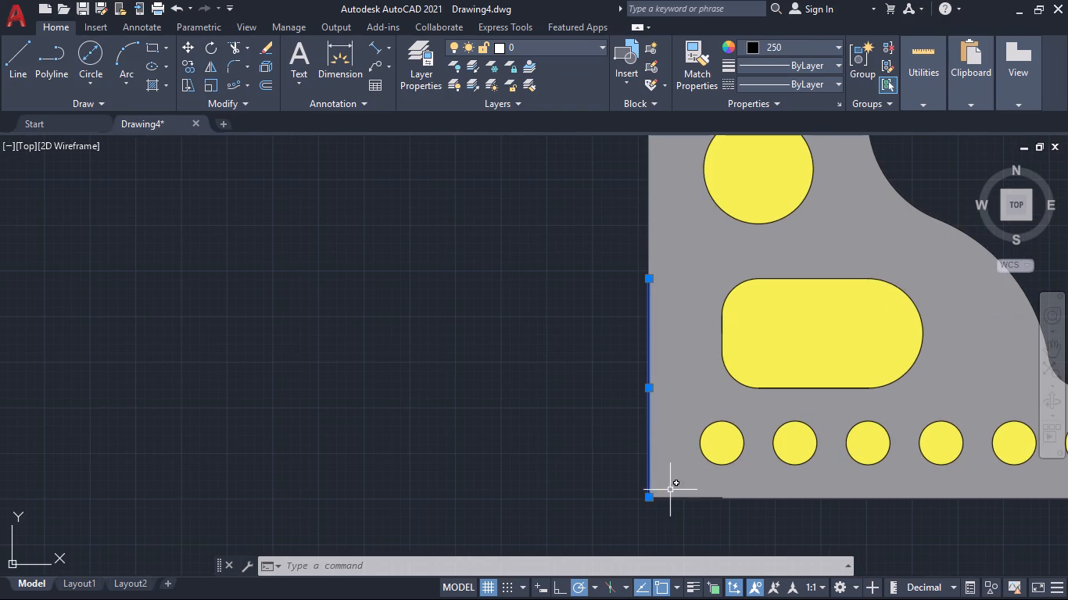
left_click(680, 498)
key("Delete")
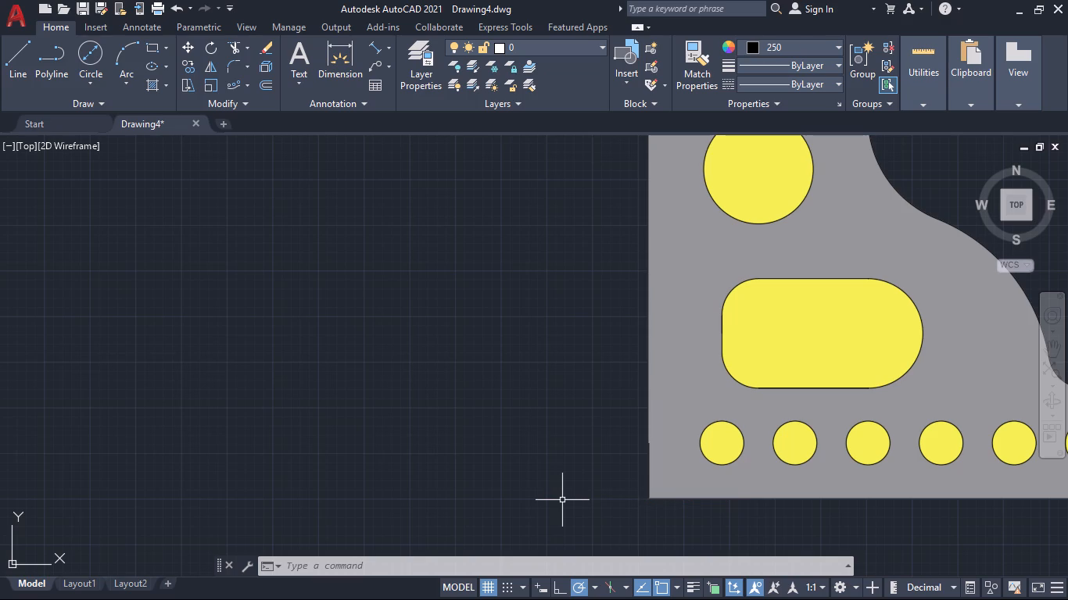
left_click(648, 479)
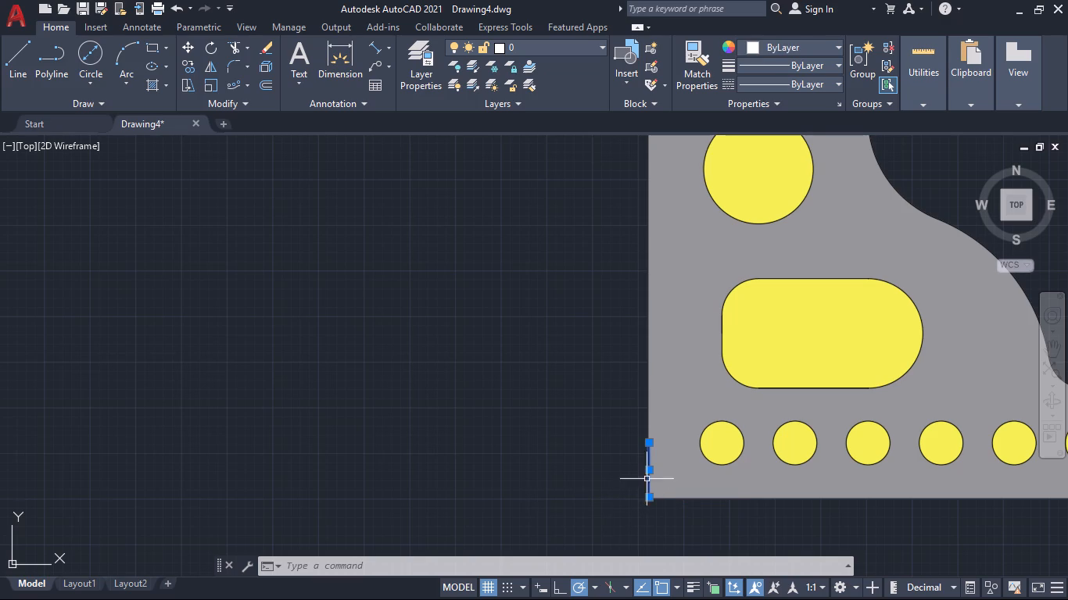
key("Delete")
scroll(608, 480, "down", 2)
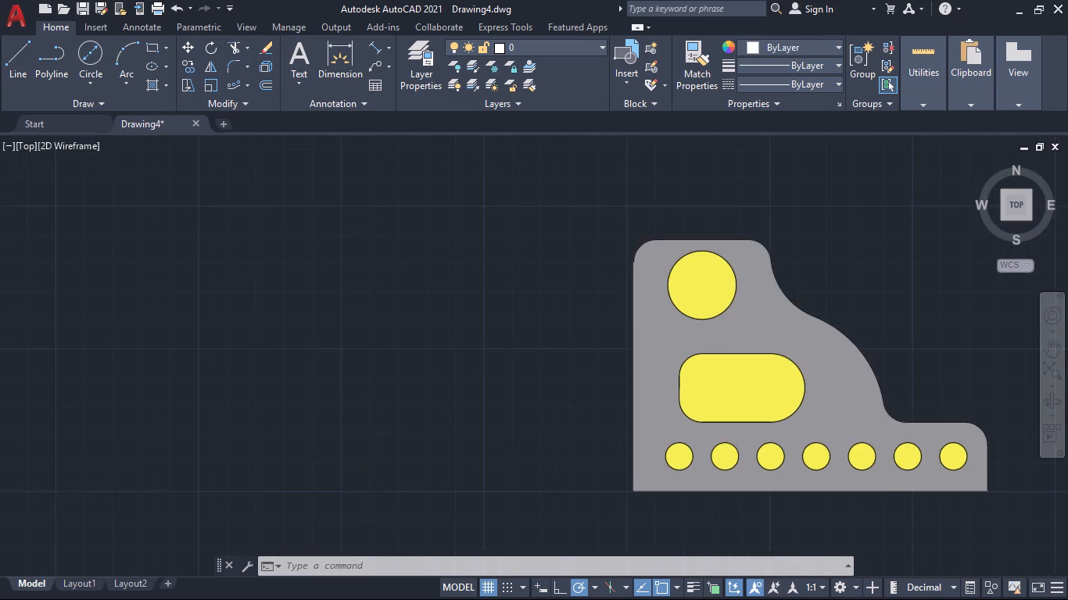
Draw a vertical line with Ortho on from the lower end of the upper-left rounded corner down to the bracket's lower-left corner.
scroll(541, 437, "up", 3)
scroll(555, 407, "down", 2)
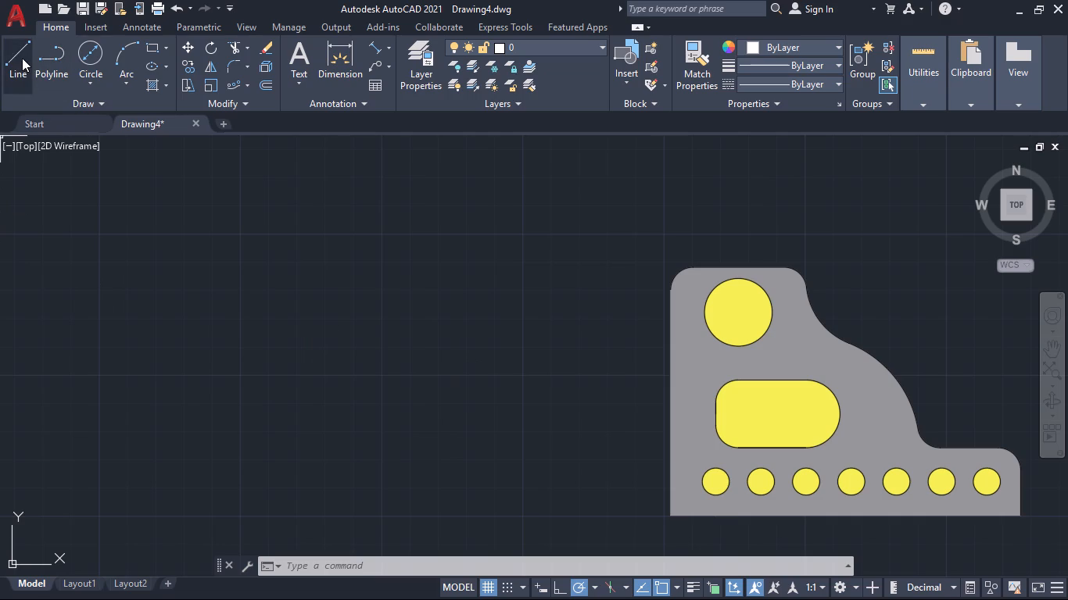
left_click(22, 58)
scroll(665, 294, "up", 4)
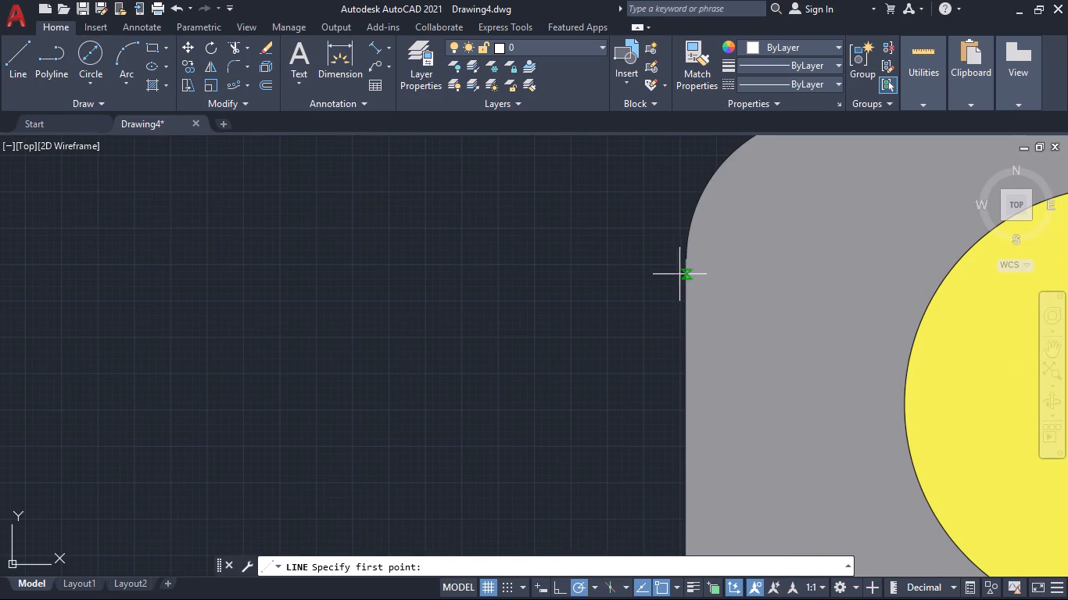
left_click(685, 261)
scroll(672, 382, "down", 5)
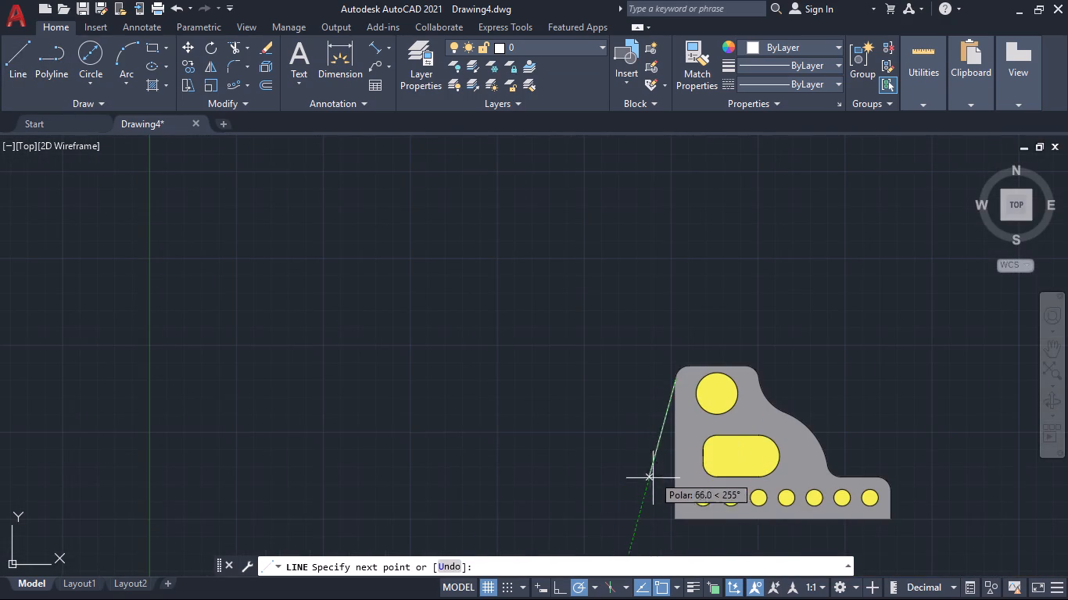
middle_click_drag(653, 484, 593, 252)
left_click(554, 582)
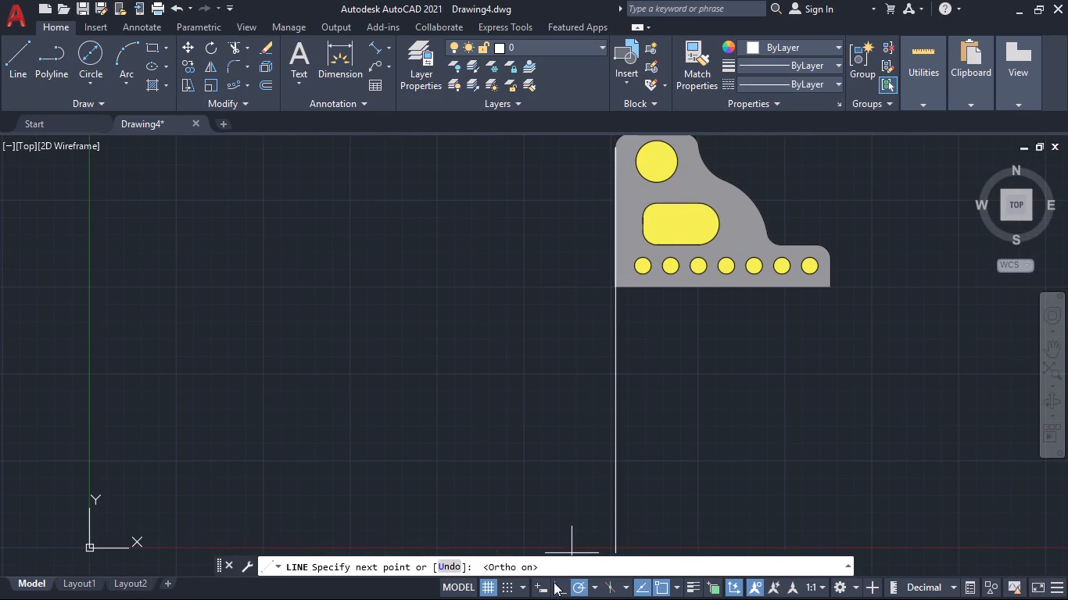
scroll(622, 277, "up", 4)
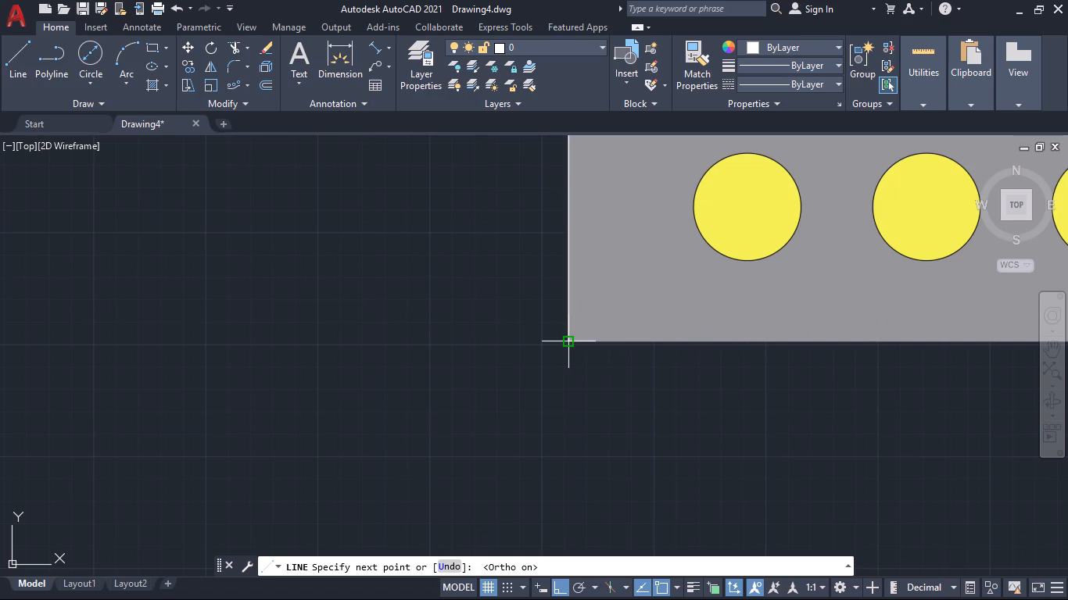
left_click(571, 337)
Continue the line horizontally along the base to the bracket's lower-right corner and finish the Line command.
scroll(779, 351, "down", 3)
middle_click_drag(884, 366, 669, 366)
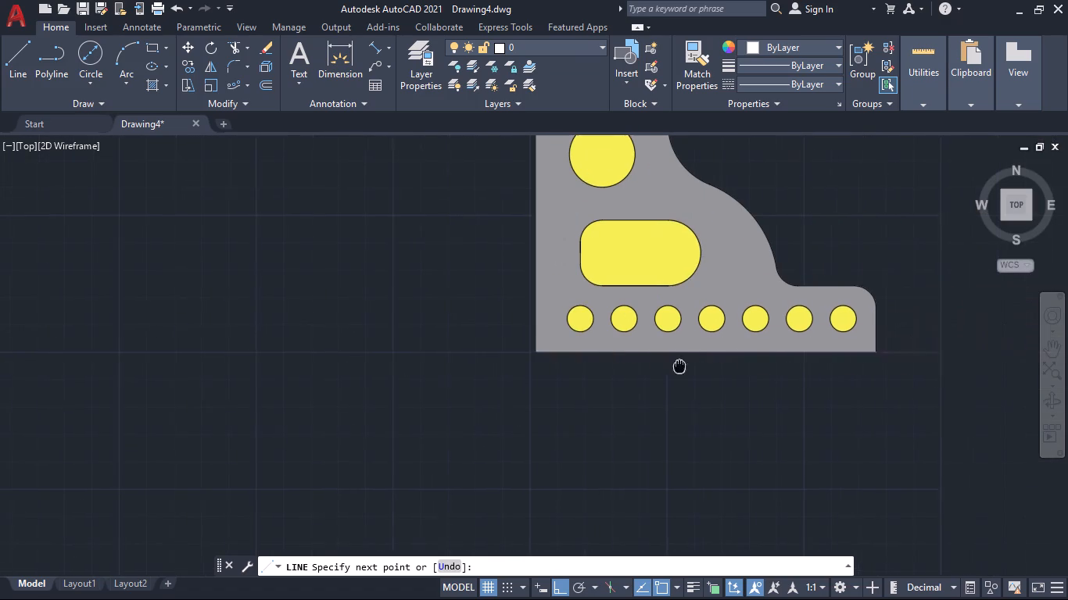
middle_click_drag(669, 366, 546, 366)
scroll(726, 354, "up", 2)
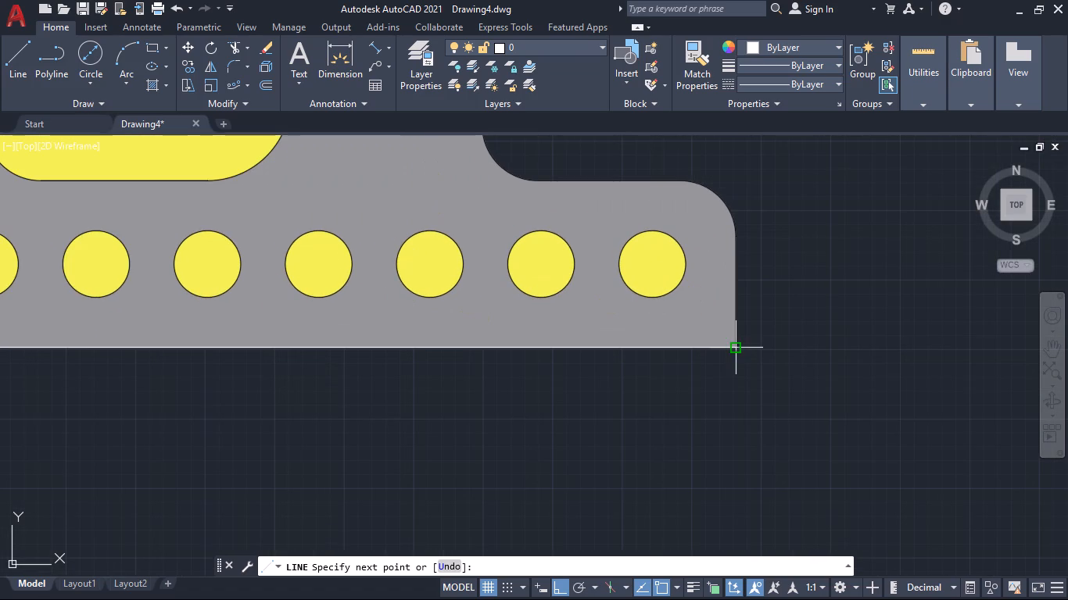
left_click(733, 352)
scroll(783, 386, "down", 4)
key("space")
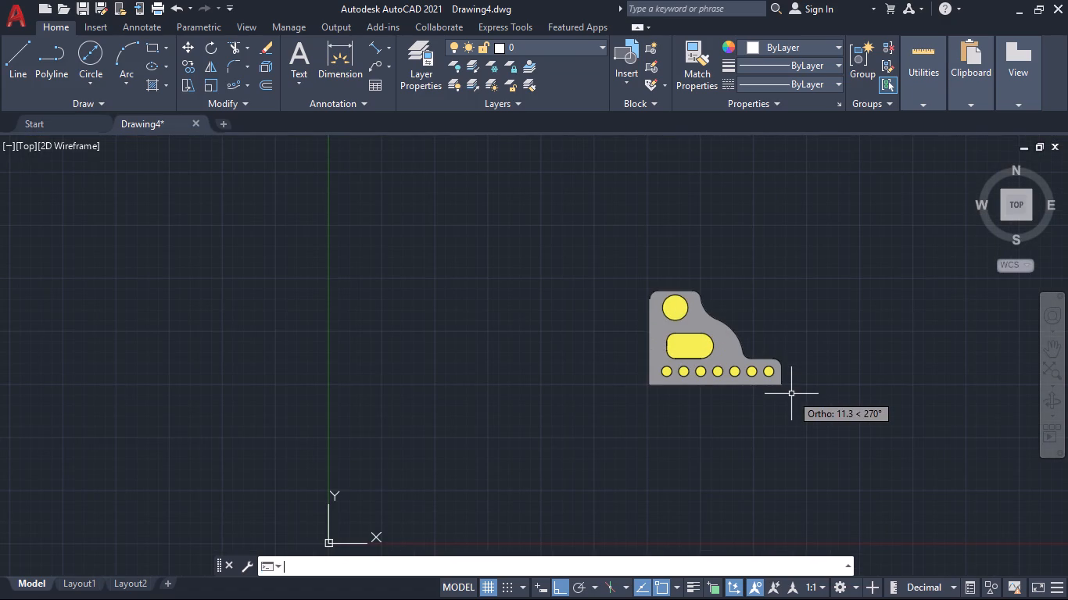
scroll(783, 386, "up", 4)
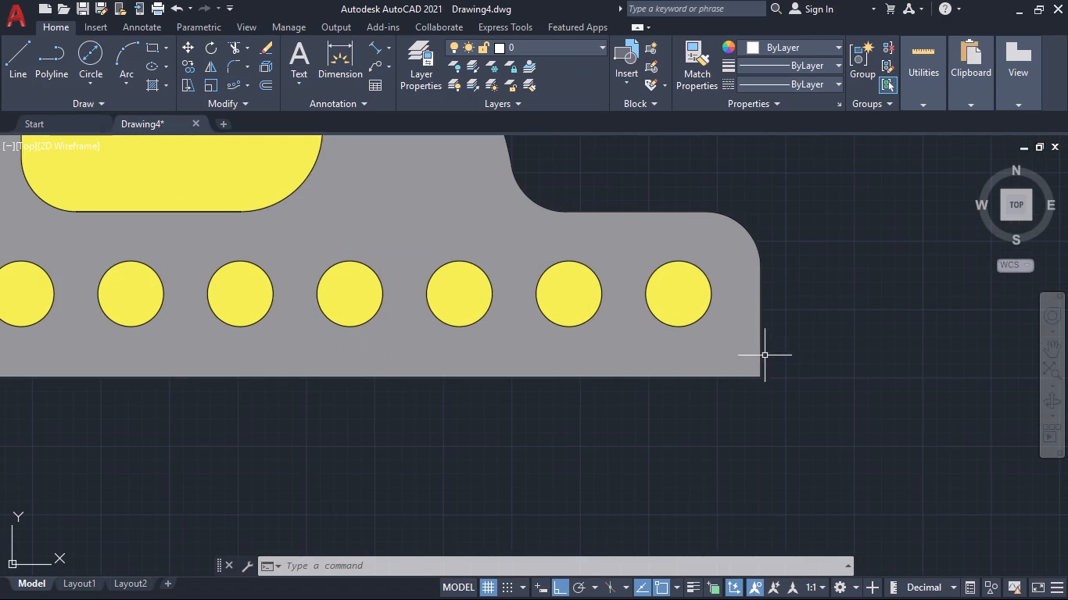
Replace the bracket's vertical right edge with a new line from the lower-right corner up to the lower end of the rounded corner.
left_click(762, 334)
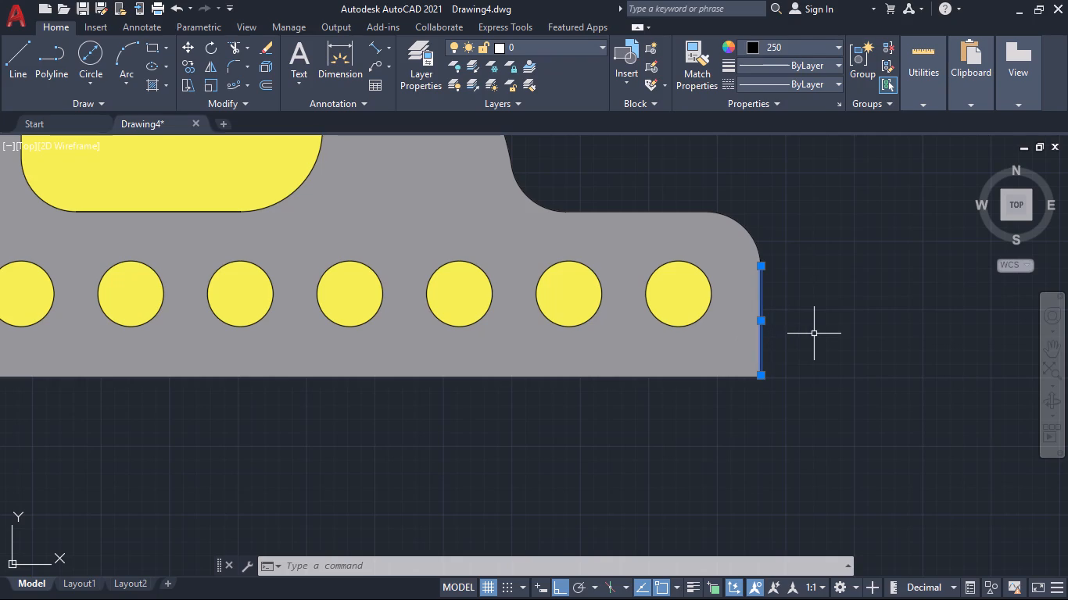
key("Delete")
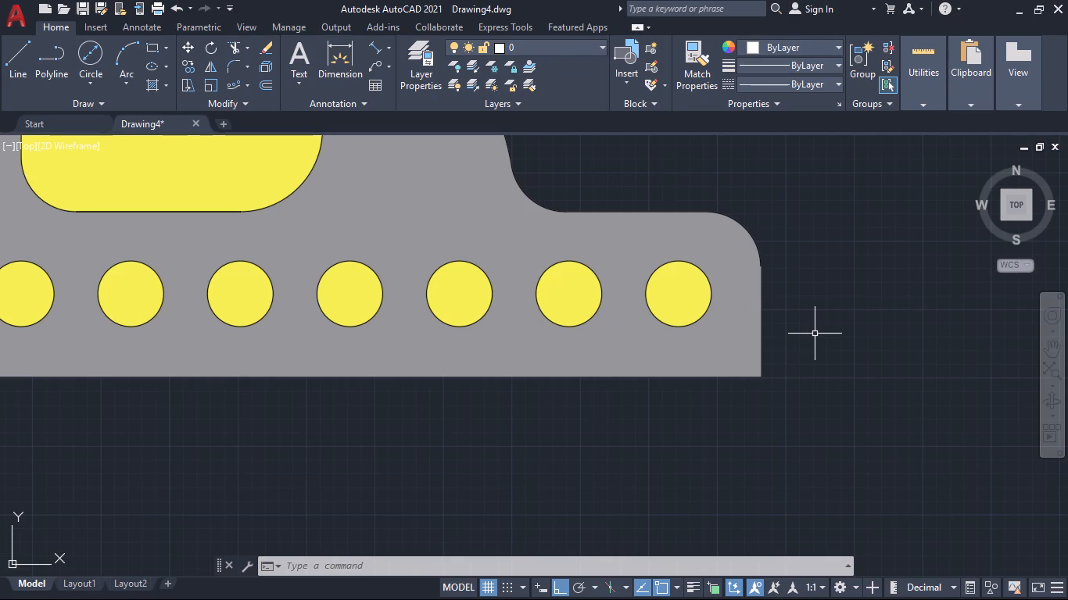
left_click(14, 58)
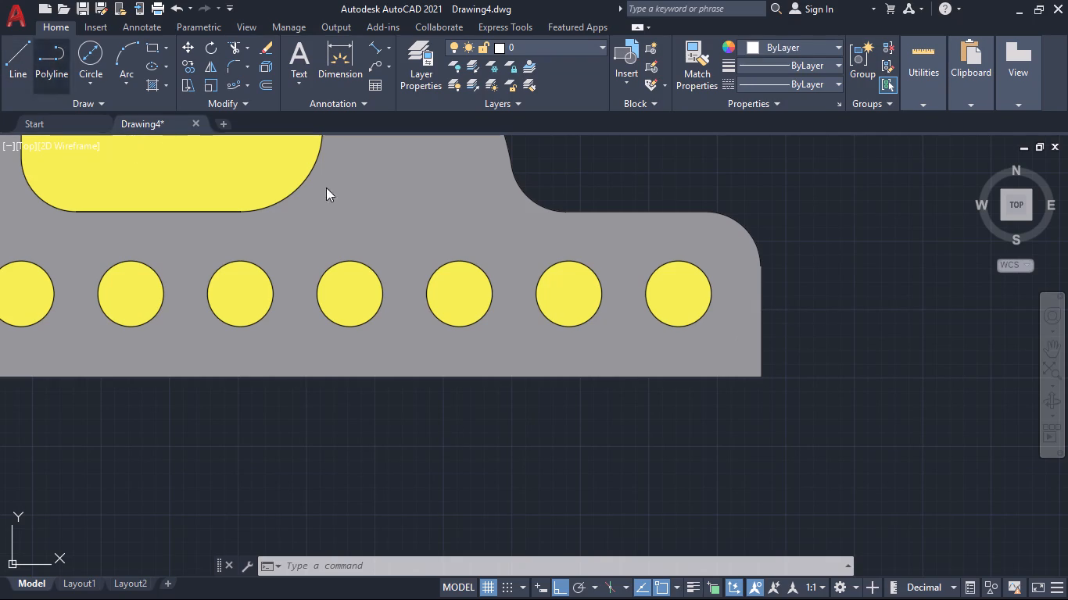
left_click(763, 380)
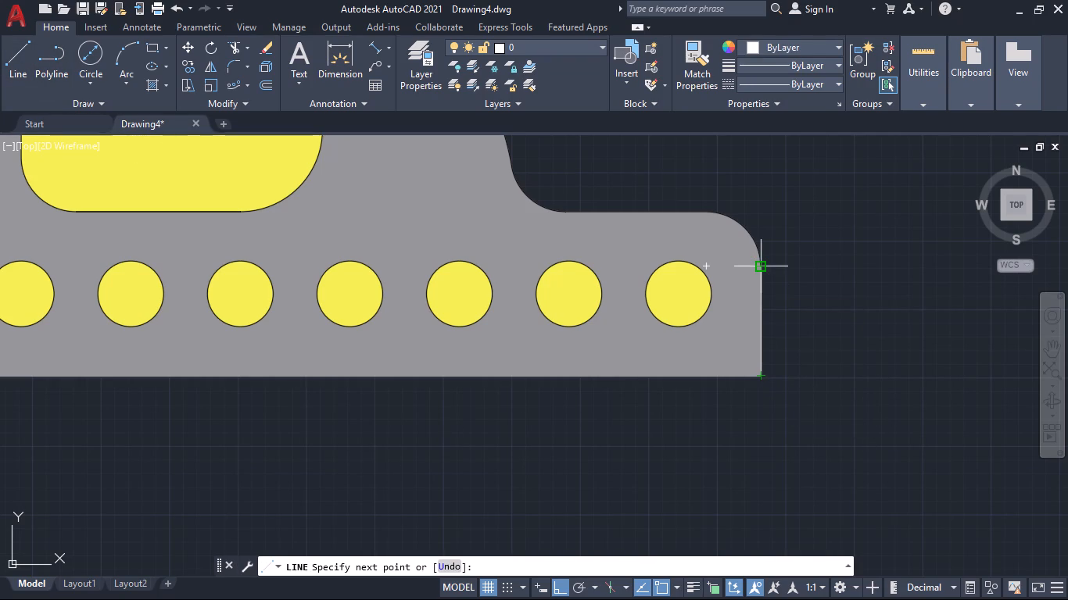
left_click(764, 270)
key("space")
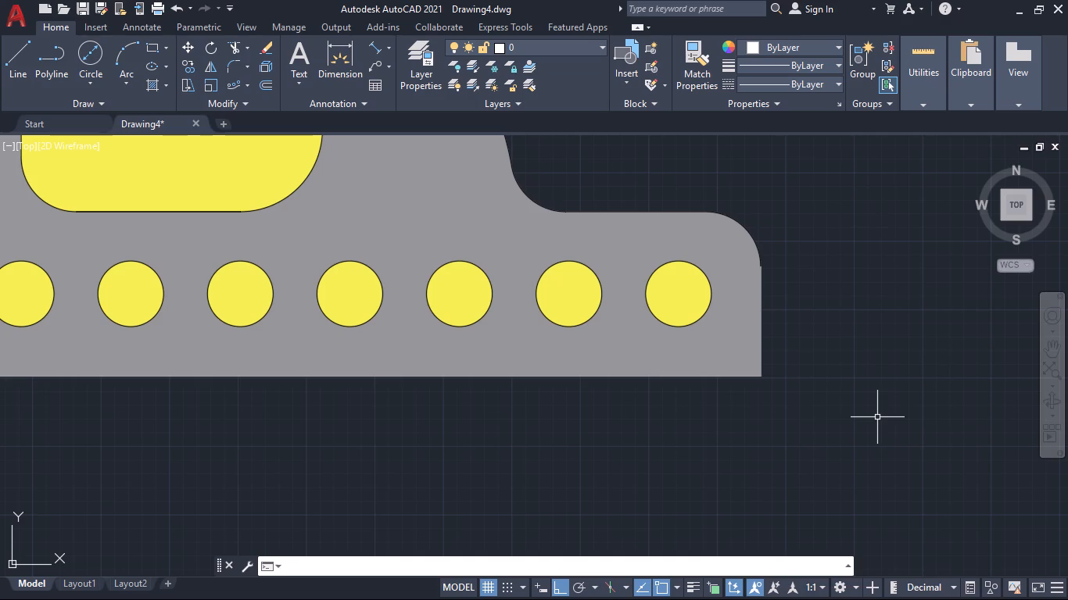
Use Match Properties to copy the rightmost small circle's properties to the bracket's base line and left edge line.
type("ma")
key("Return")
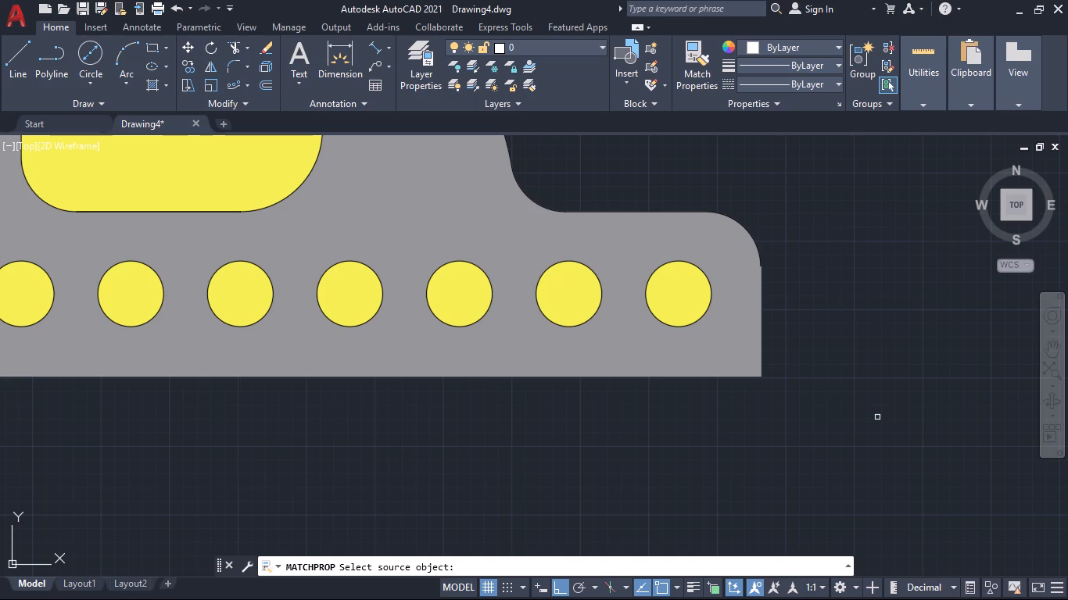
scroll(751, 384, "up", 2)
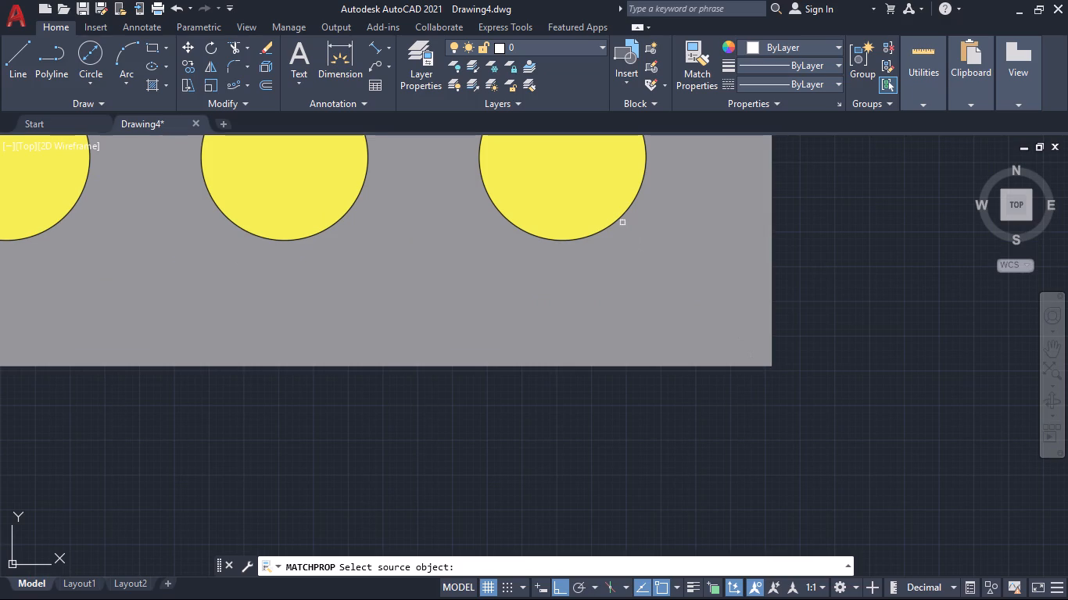
left_click(621, 216)
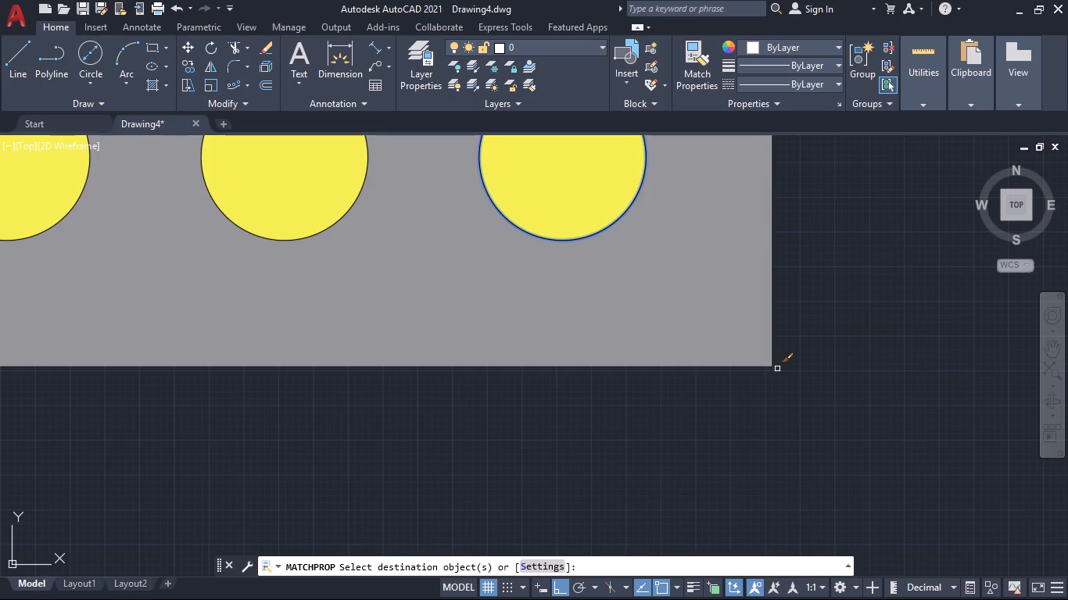
left_click(765, 366)
scroll(790, 378, "down", 3)
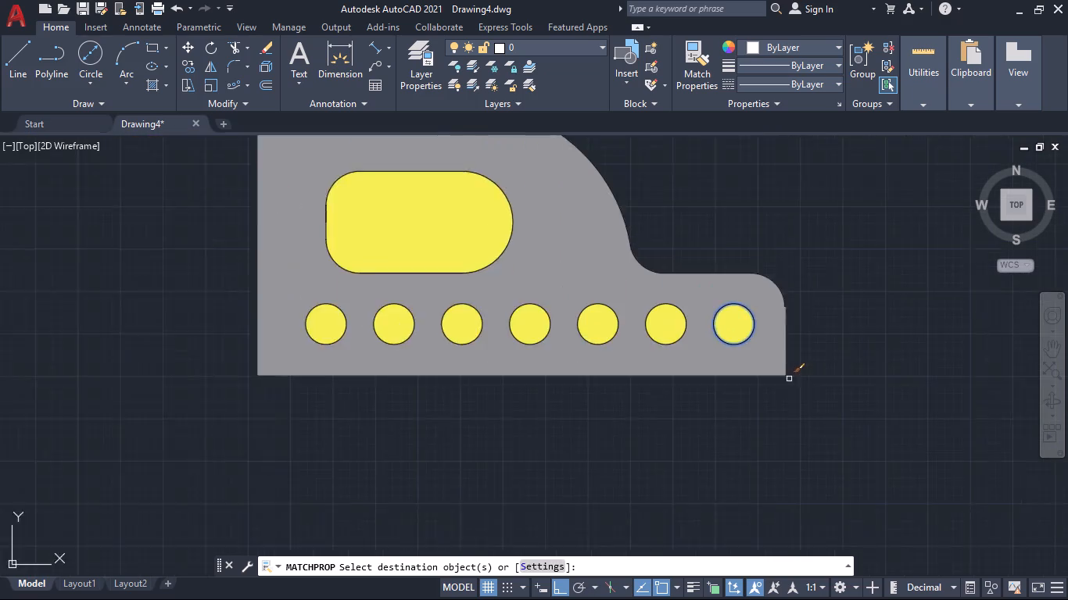
scroll(789, 379, "down", 1)
scroll(412, 370, "up", 4)
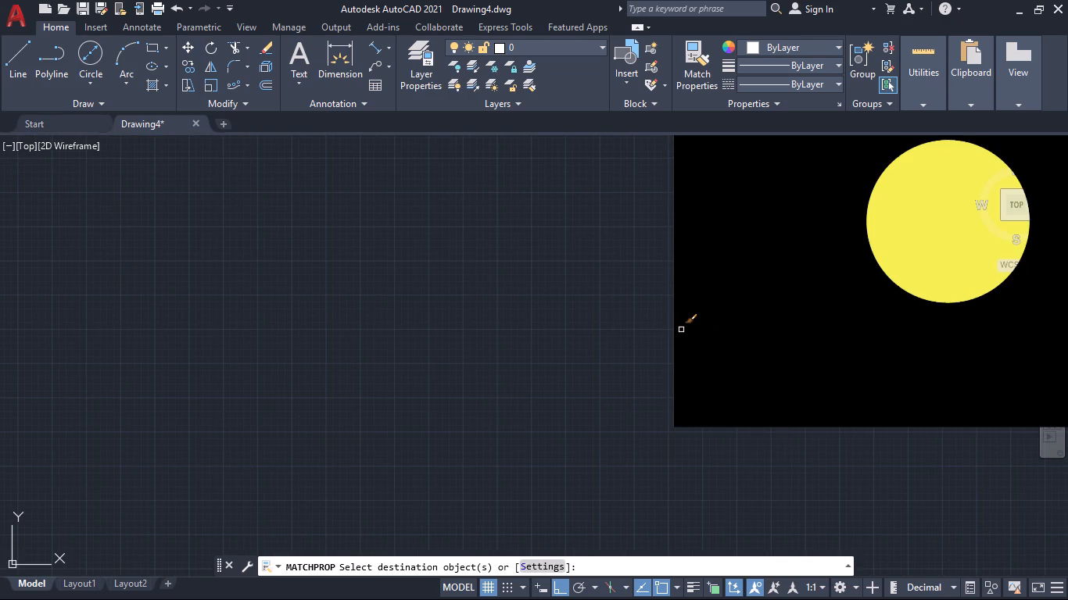
left_click(674, 323)
Apply the same matched properties to the bracket's right edge and again to the base line, then finish Match Properties.
scroll(728, 432, "down", 3)
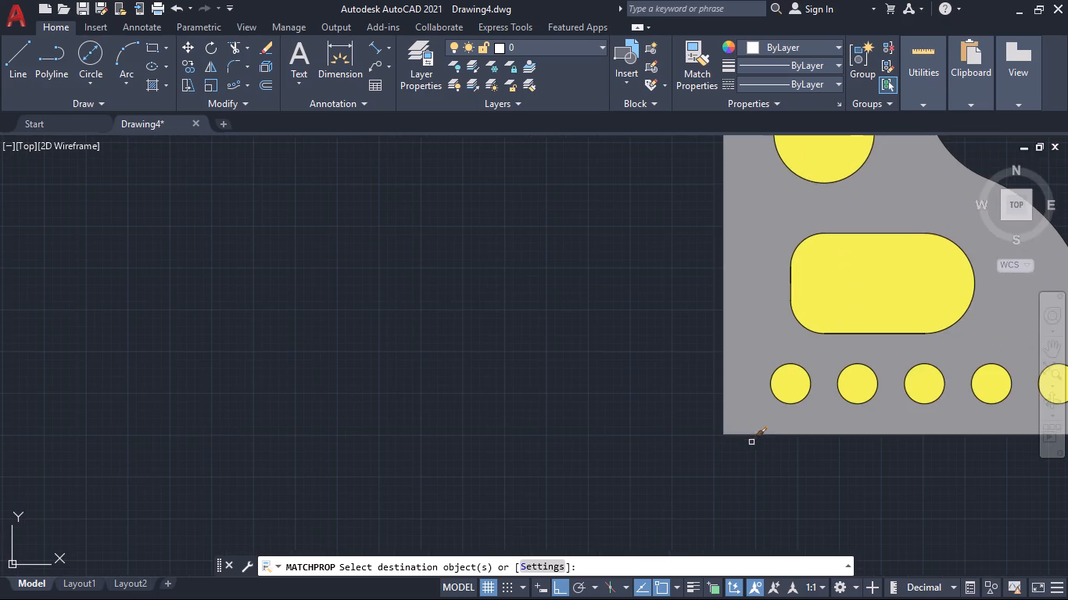
scroll(921, 355, "down", 3)
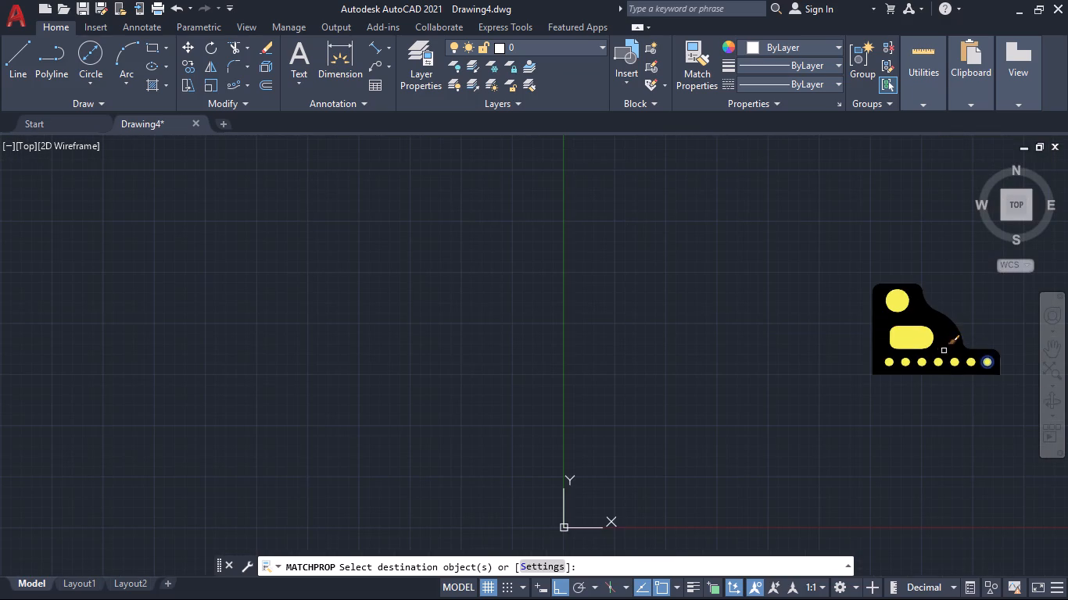
middle_click_drag(988, 314, 801, 343)
scroll(813, 395, "up", 4)
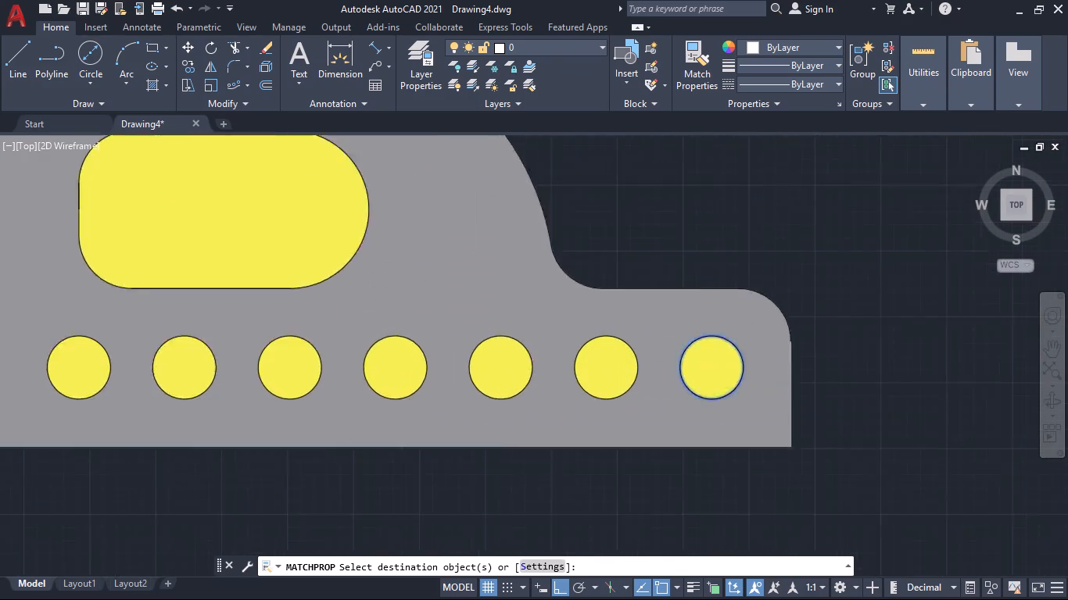
scroll(813, 397, "up", 2)
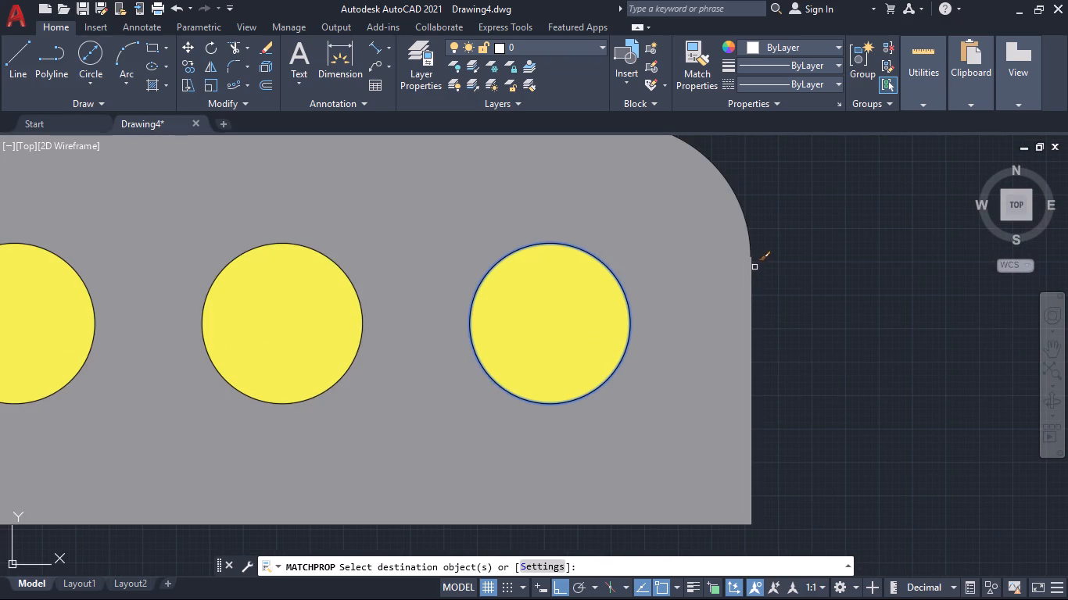
left_click(752, 265)
scroll(823, 482, "down", 4)
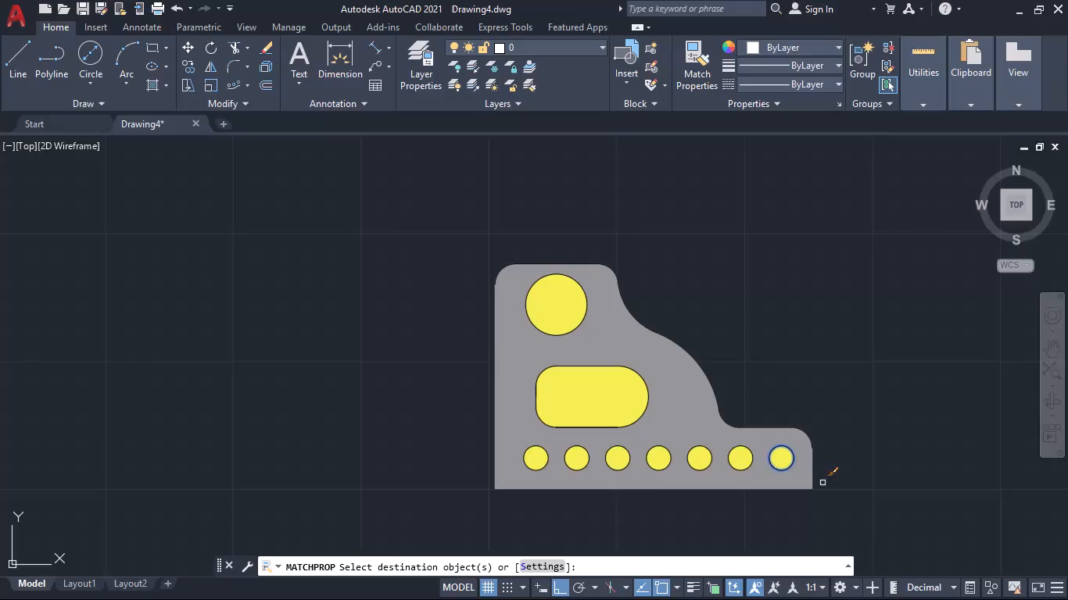
scroll(505, 494, "up", 5)
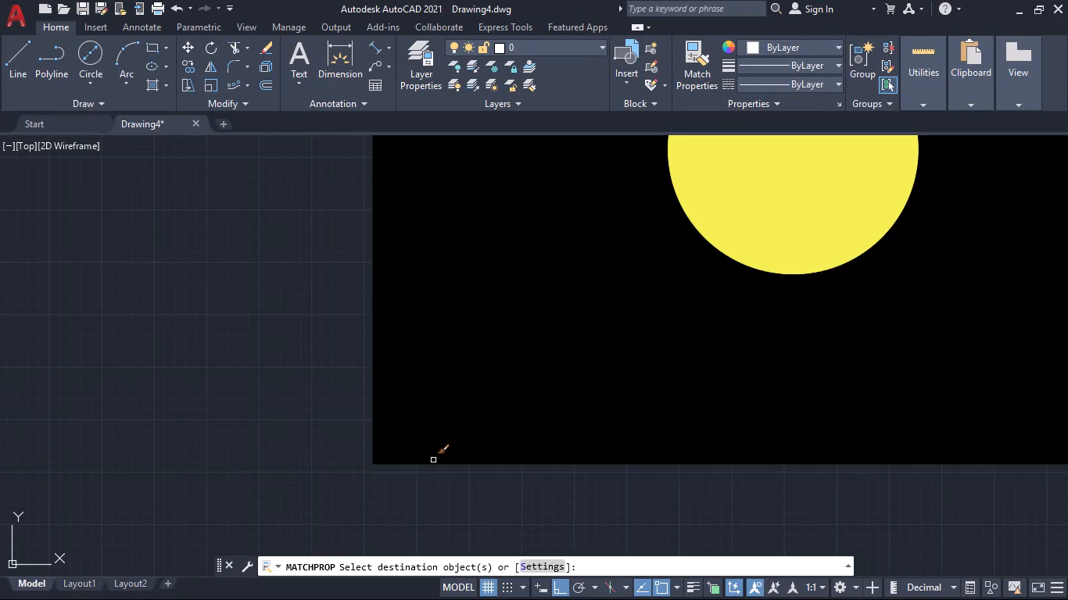
left_click(434, 466)
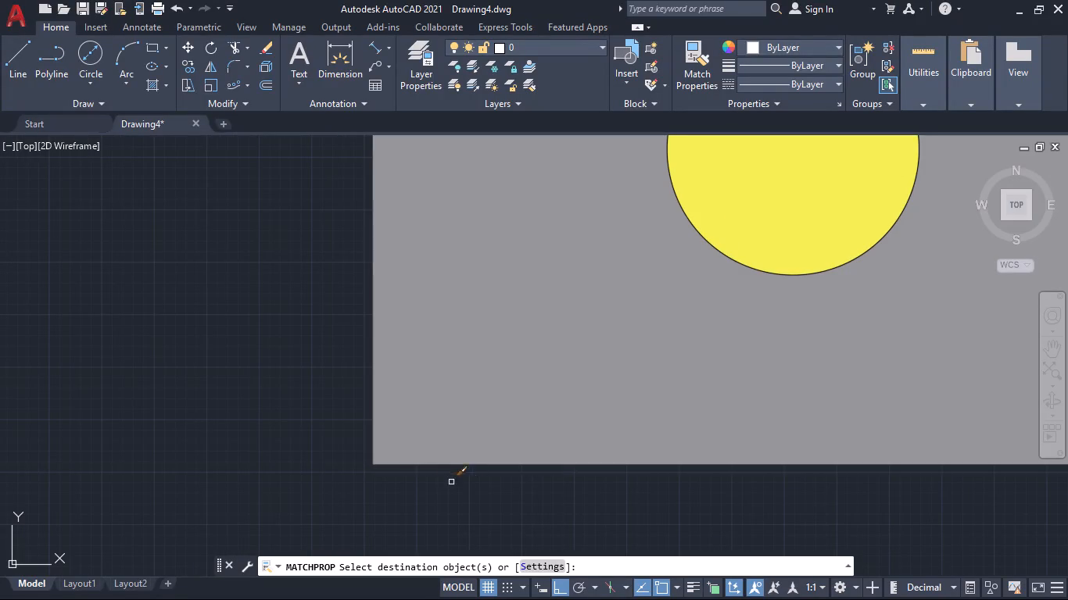
scroll(496, 502, "down", 3)
key("Return")
Turn on lineweight display and set all the lines and arcs of the bracket's outer outline to a 0.20 mm lineweight.
scroll(543, 473, "down", 2)
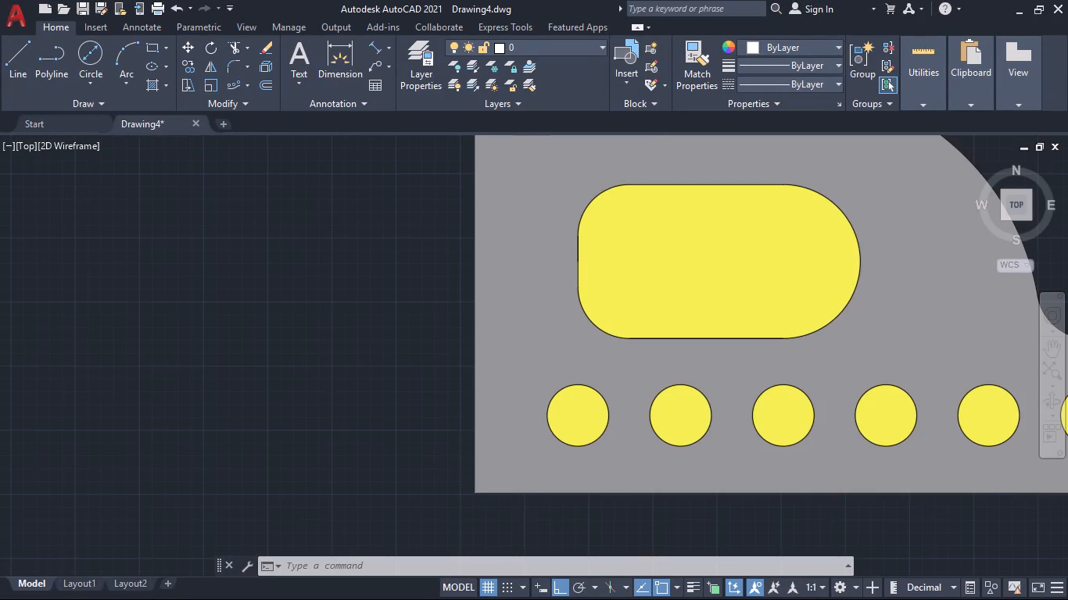
scroll(375, 390, "down", 1)
middle_click_drag(375, 390, 321, 352)
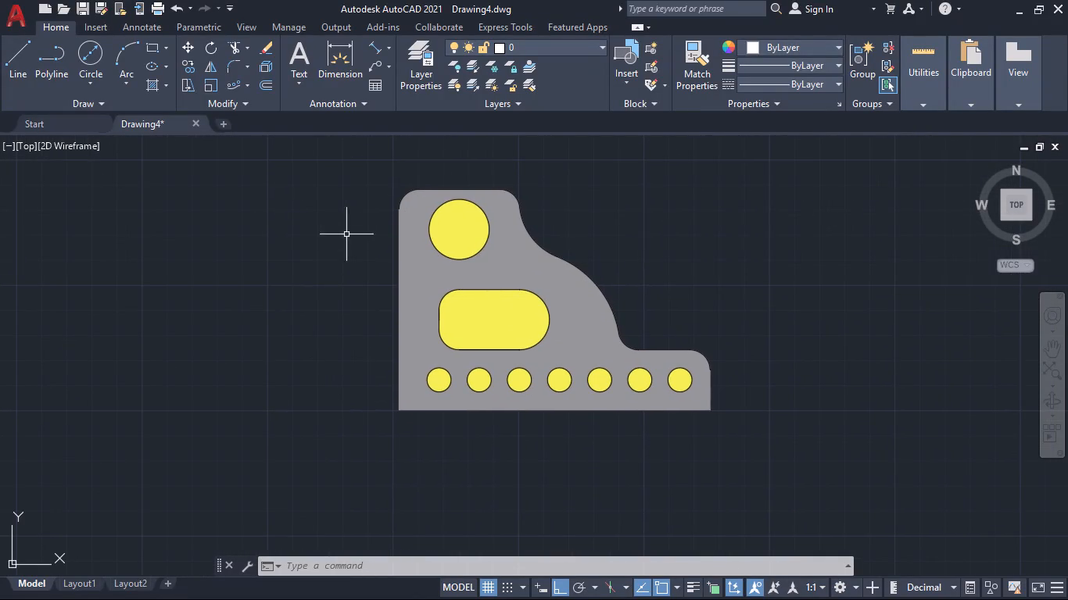
left_click(398, 230)
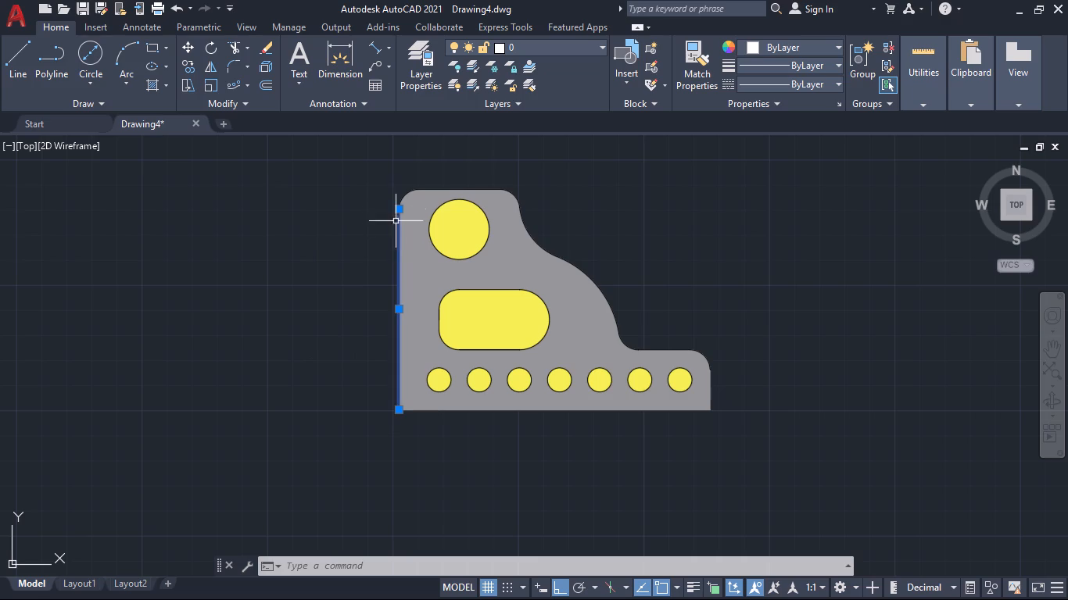
left_click(403, 198)
left_click(443, 188)
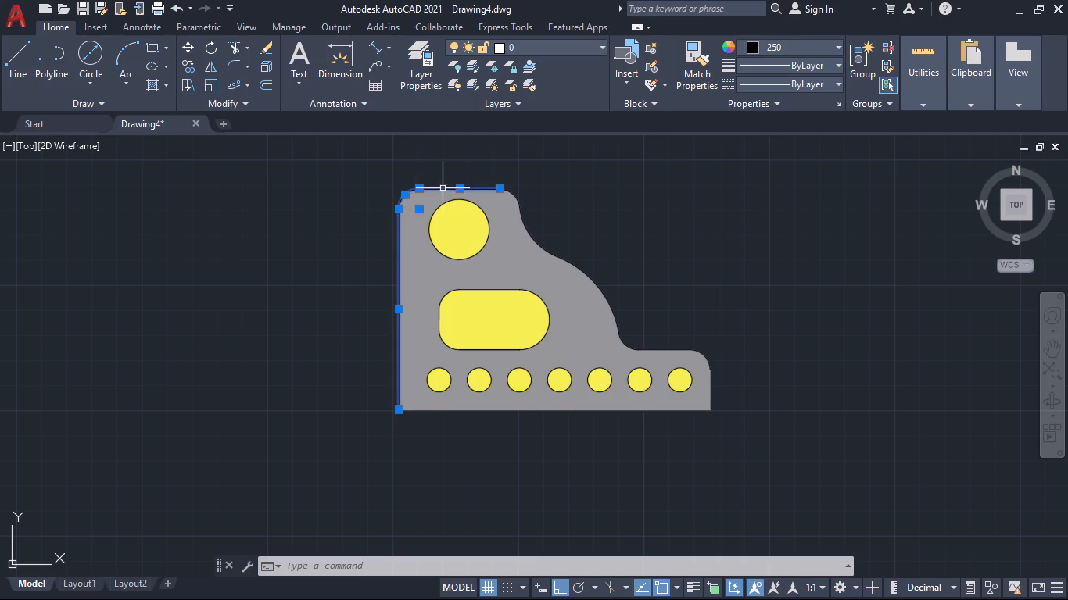
scroll(511, 222, "up", 1)
left_click(515, 181)
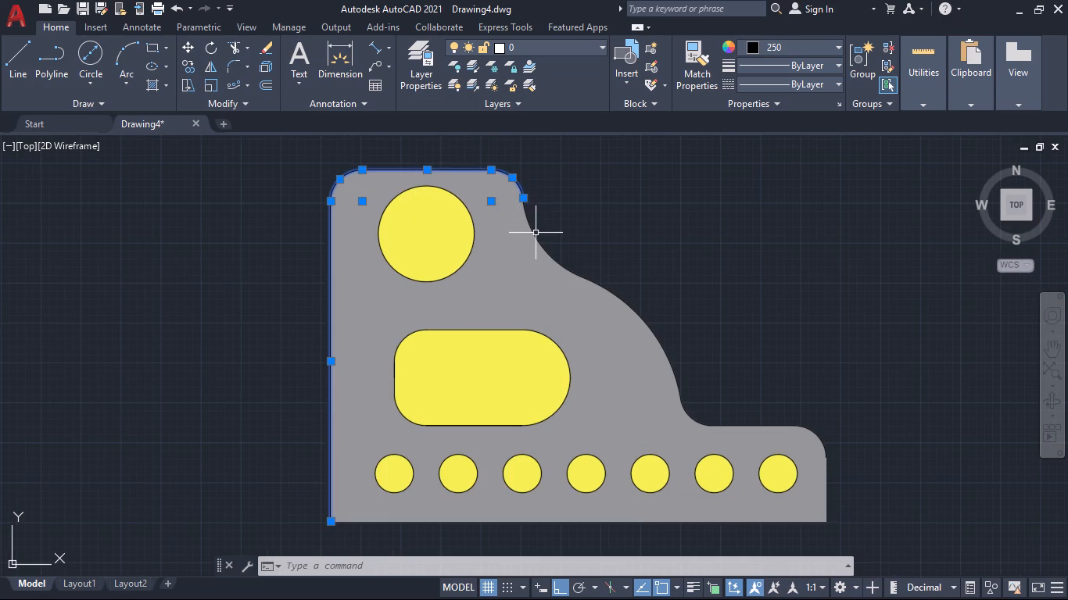
left_click(535, 234)
left_click(629, 304)
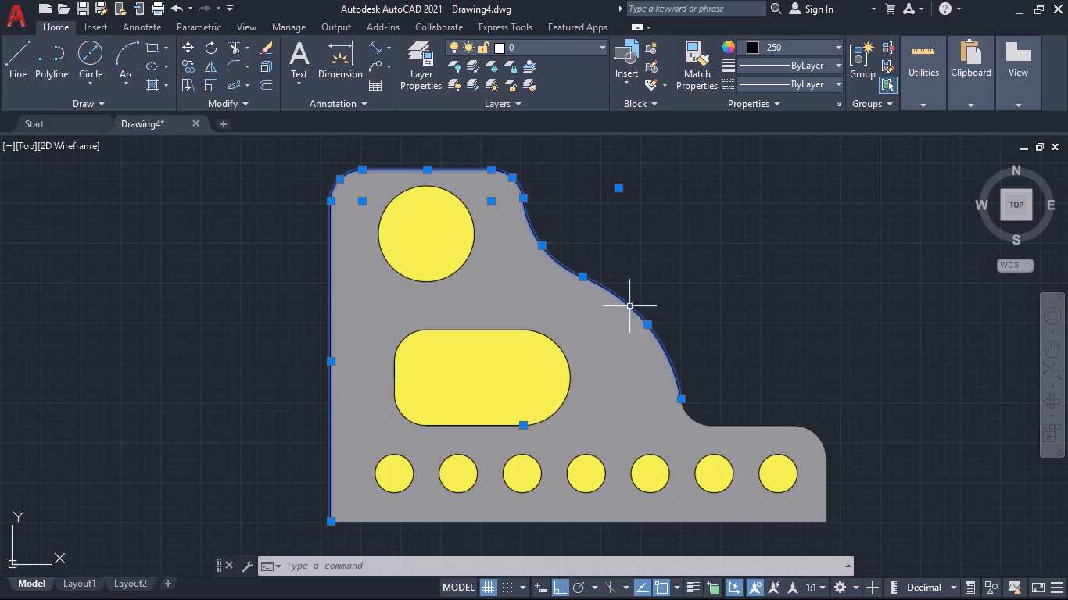
left_click(690, 412)
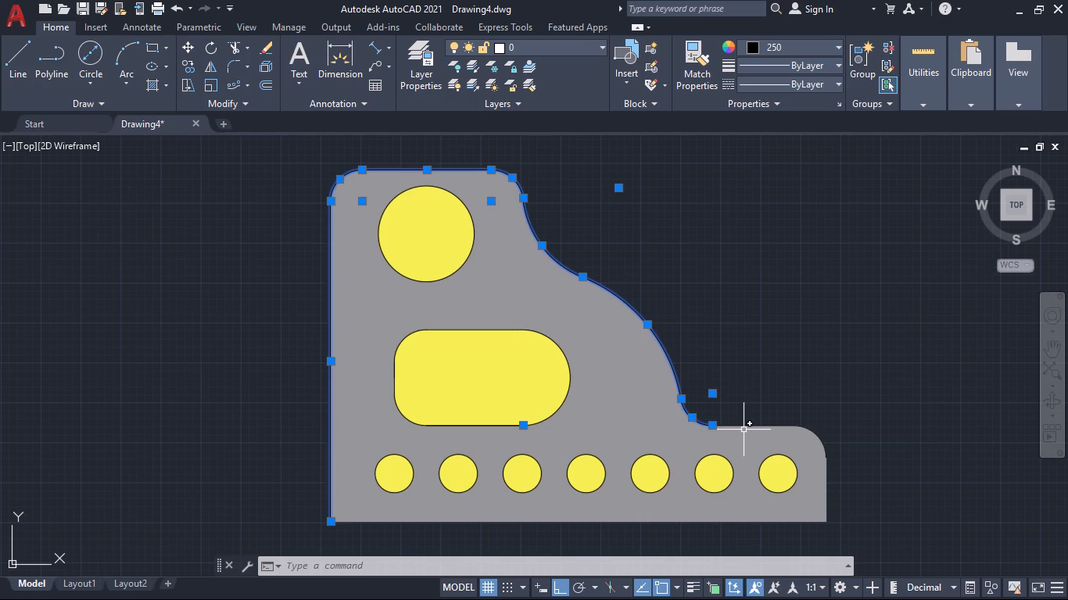
left_click(743, 427)
left_click(815, 434)
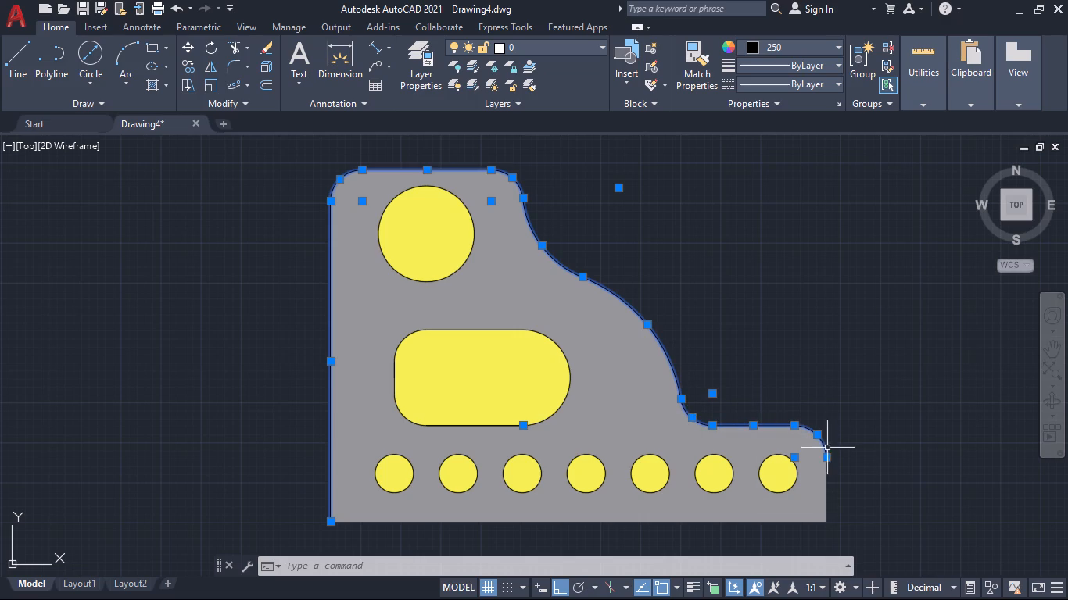
left_click(826, 487)
left_click(787, 521)
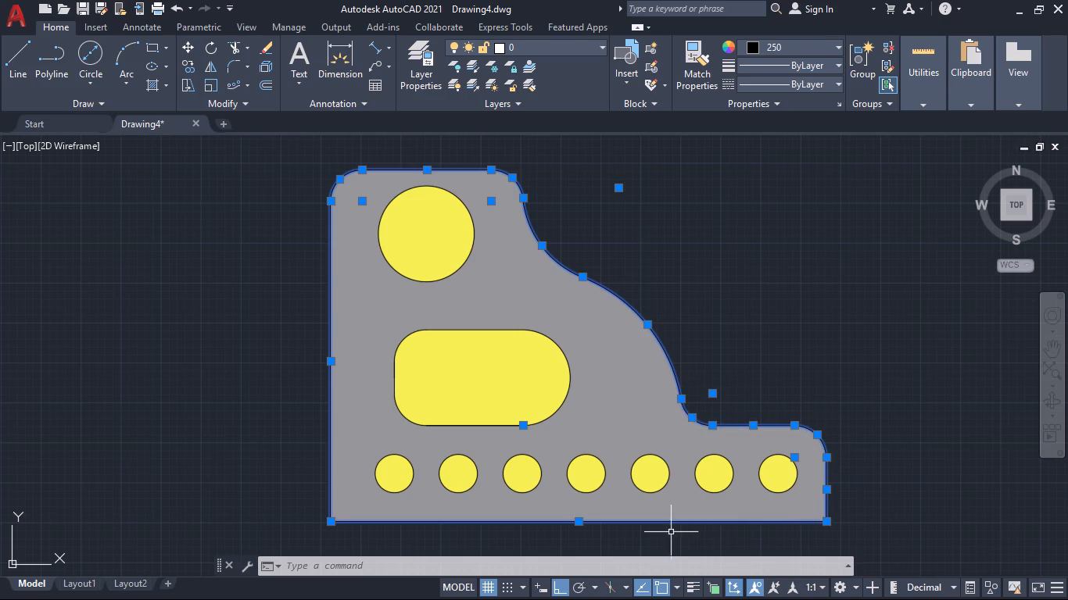
middle_click_drag(654, 528, 665, 448)
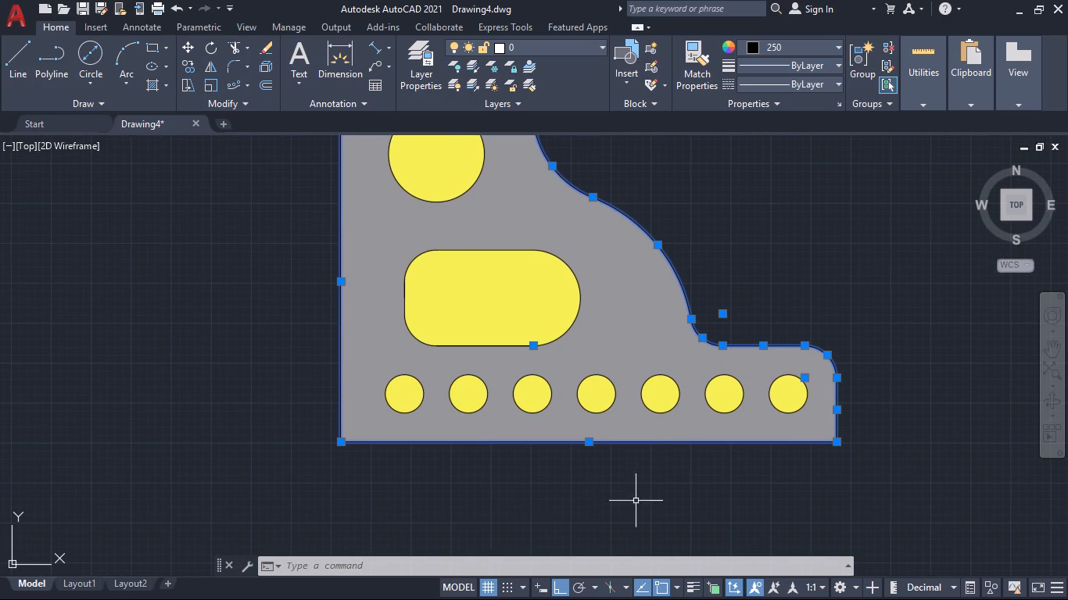
left_click(691, 586)
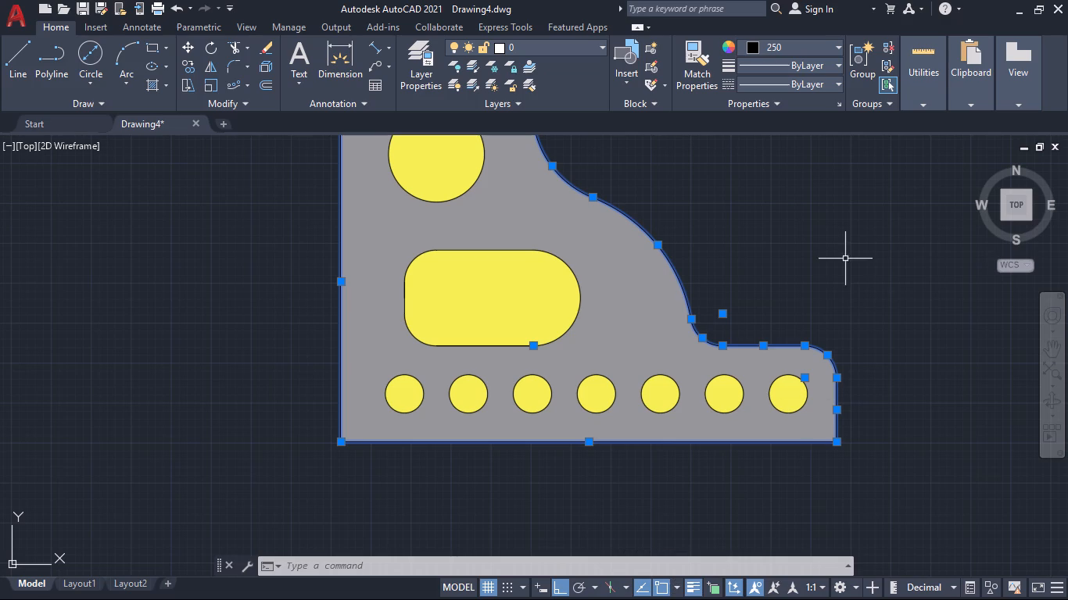
key("ctrl+1")
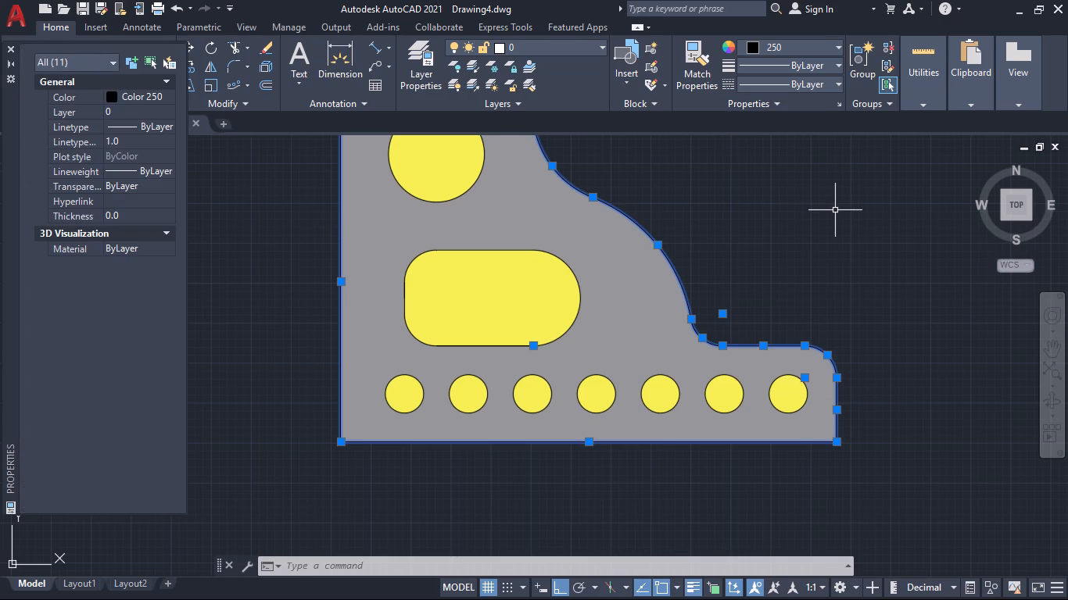
left_click(156, 127)
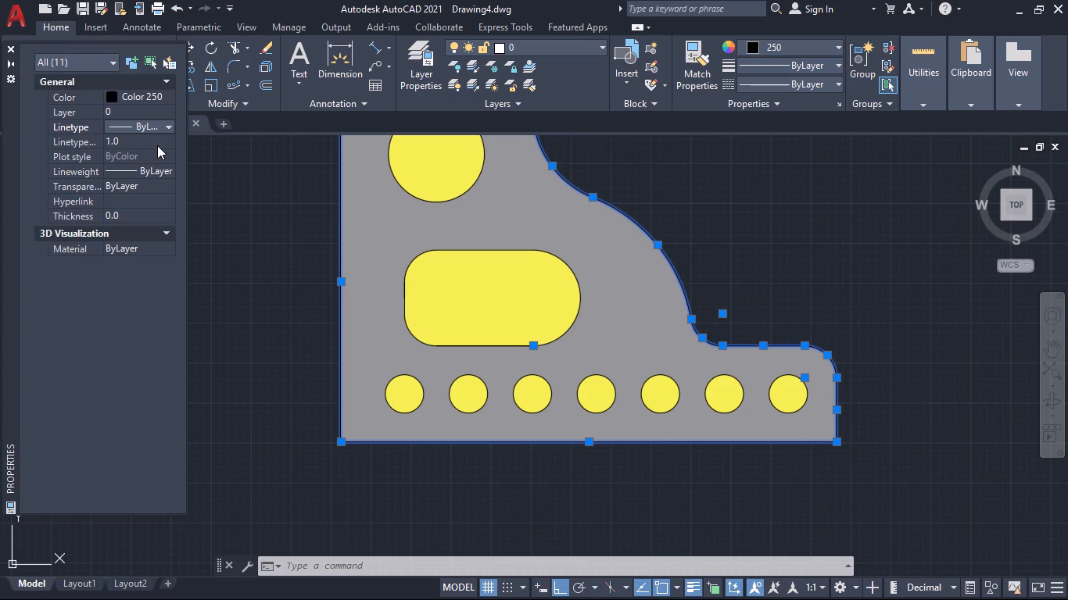
left_click(154, 168)
left_click(169, 171)
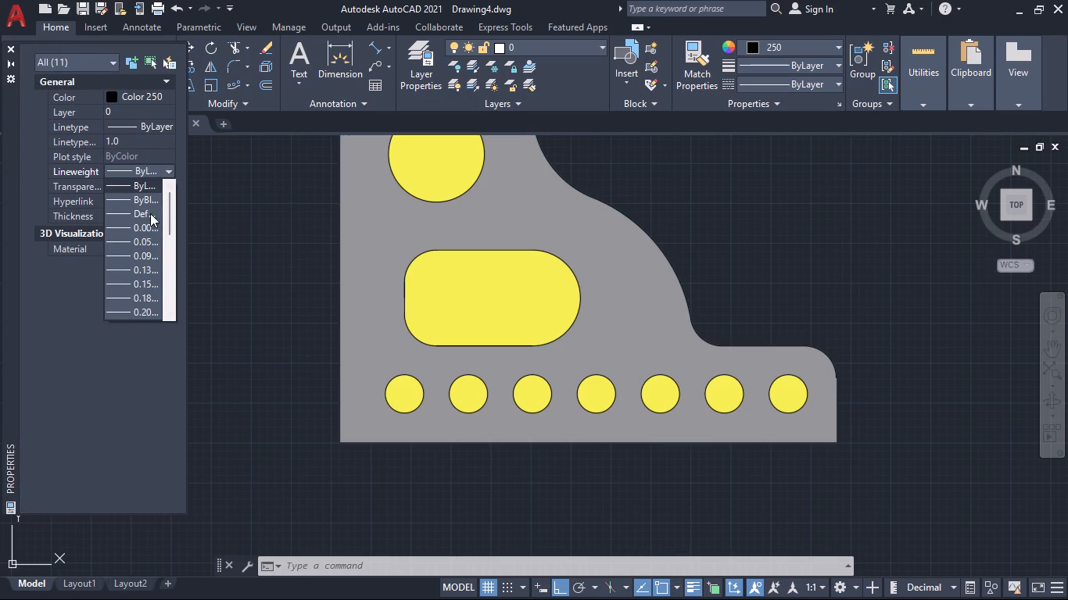
left_click(134, 309)
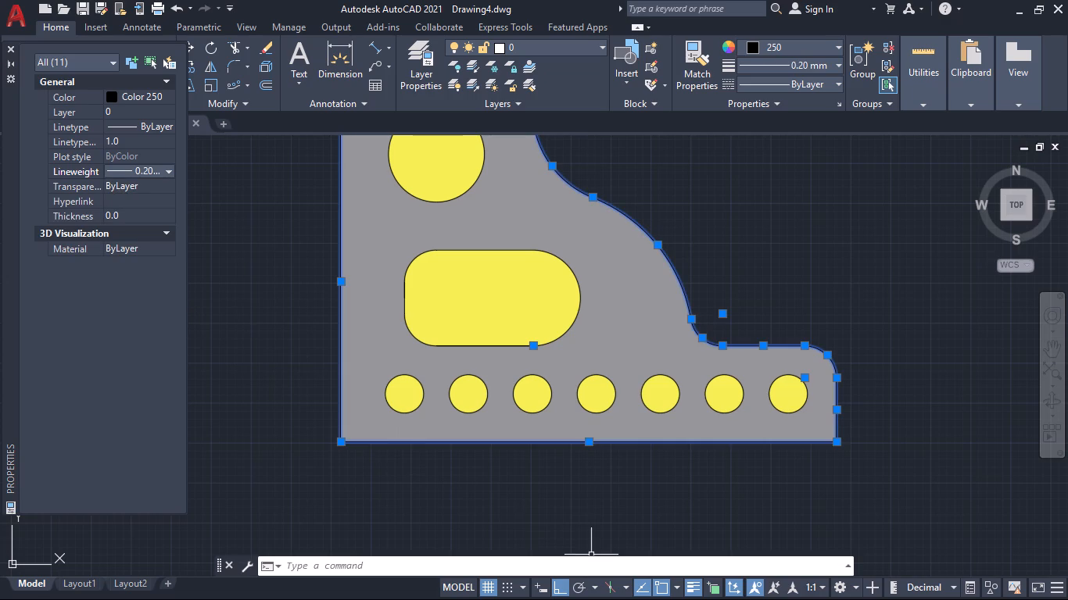
left_click(8, 47)
key("Escape")
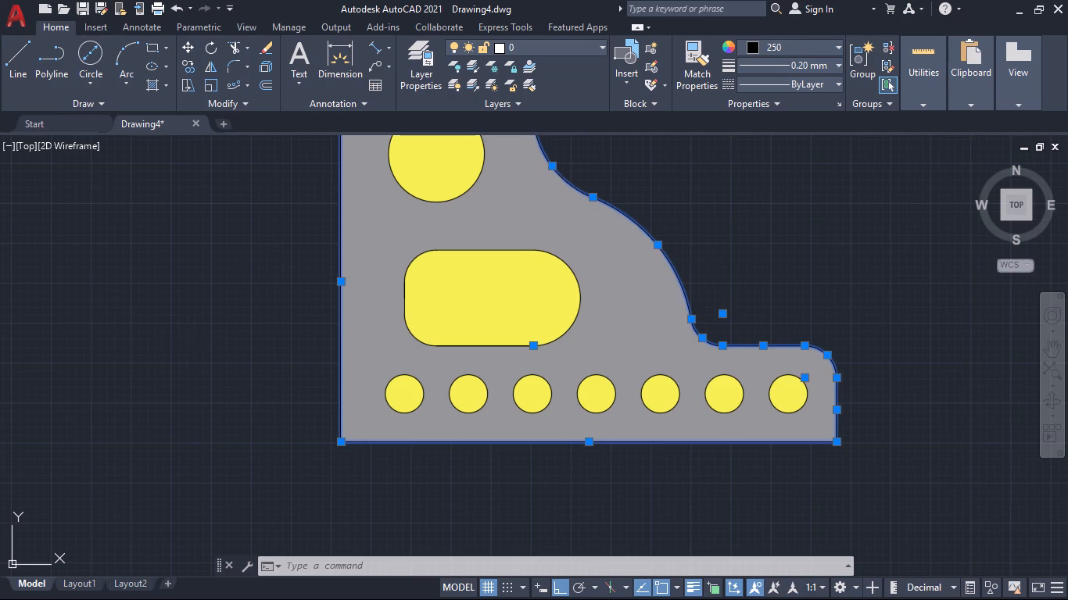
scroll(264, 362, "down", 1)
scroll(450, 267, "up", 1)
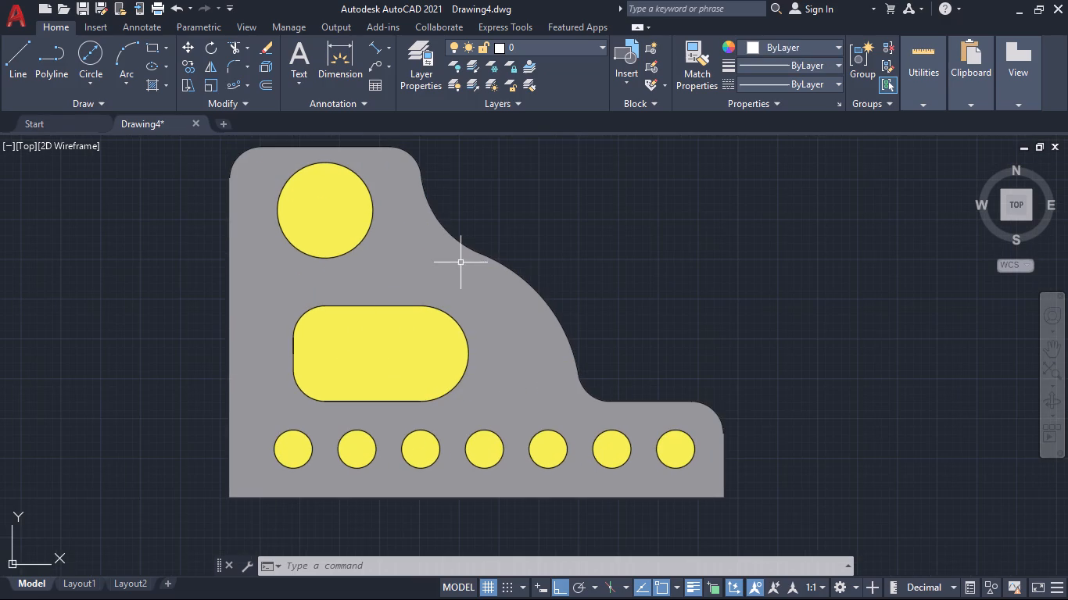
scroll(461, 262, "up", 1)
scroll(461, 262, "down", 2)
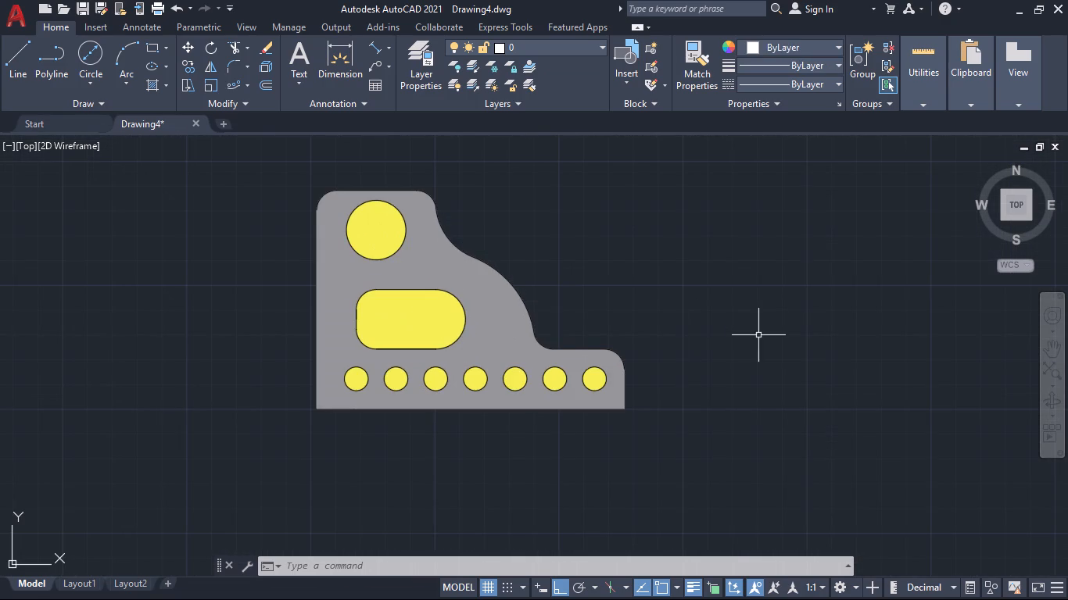
Start the Dimension command and set the current object colour to Magenta for the dimensions.
middle_click_drag(762, 336, 815, 373)
left_click(342, 55)
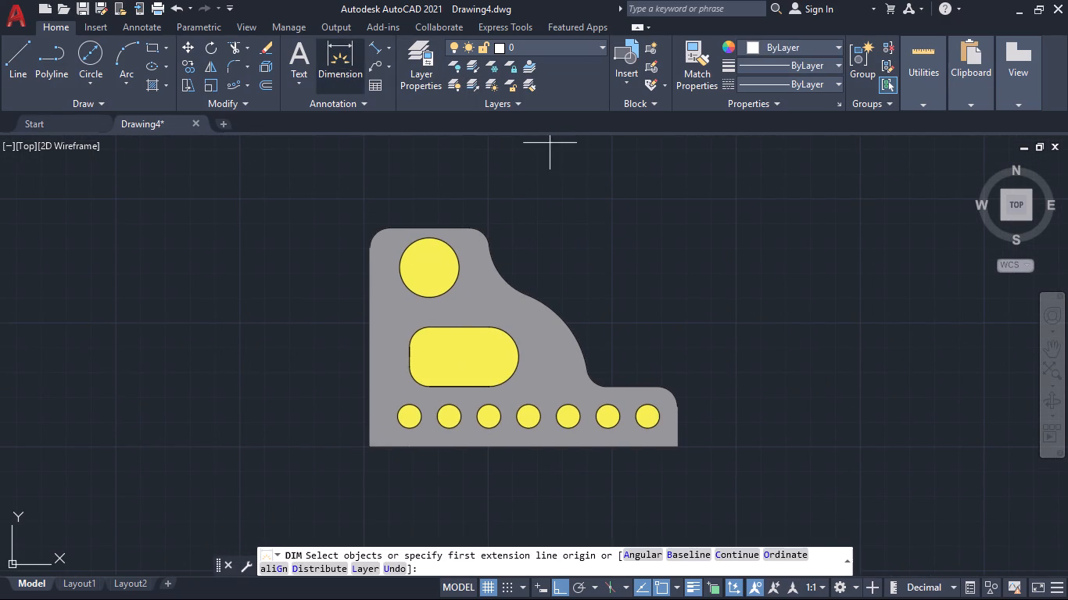
scroll(396, 223, "up", 2)
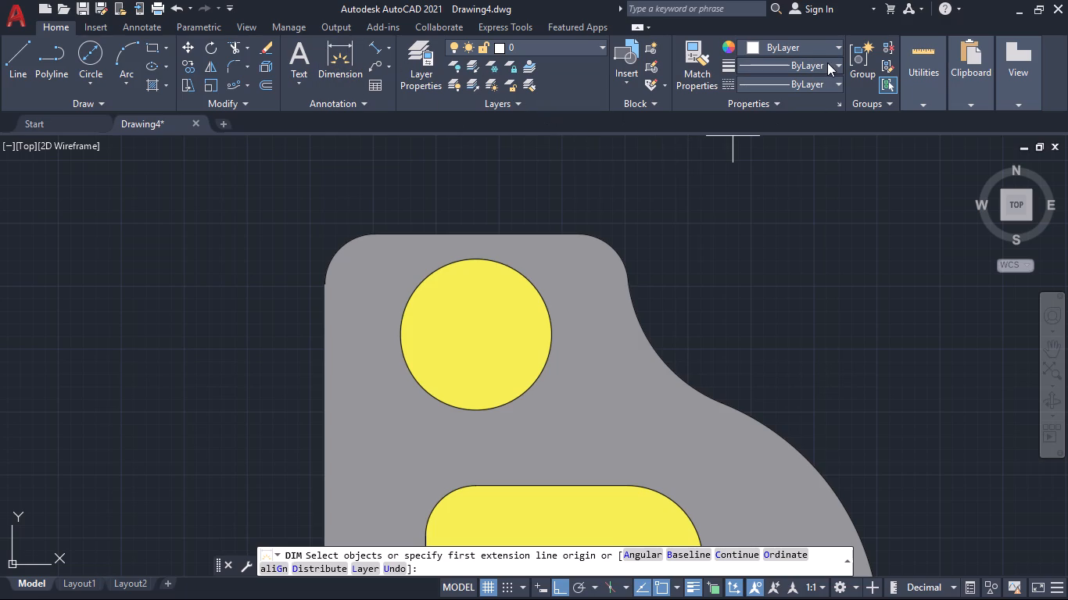
left_click(834, 51)
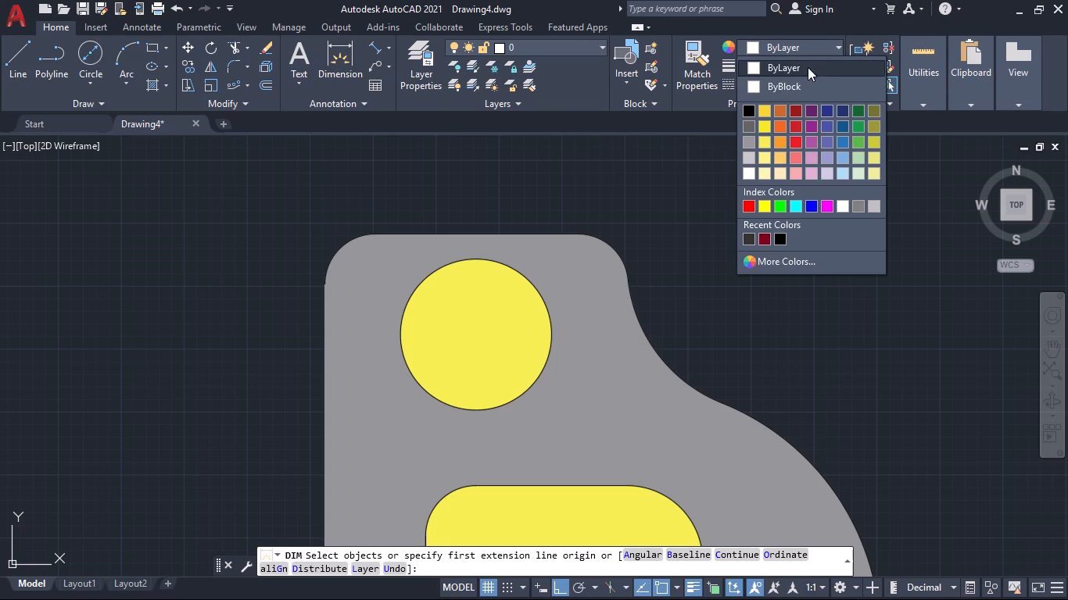
left_click(828, 207)
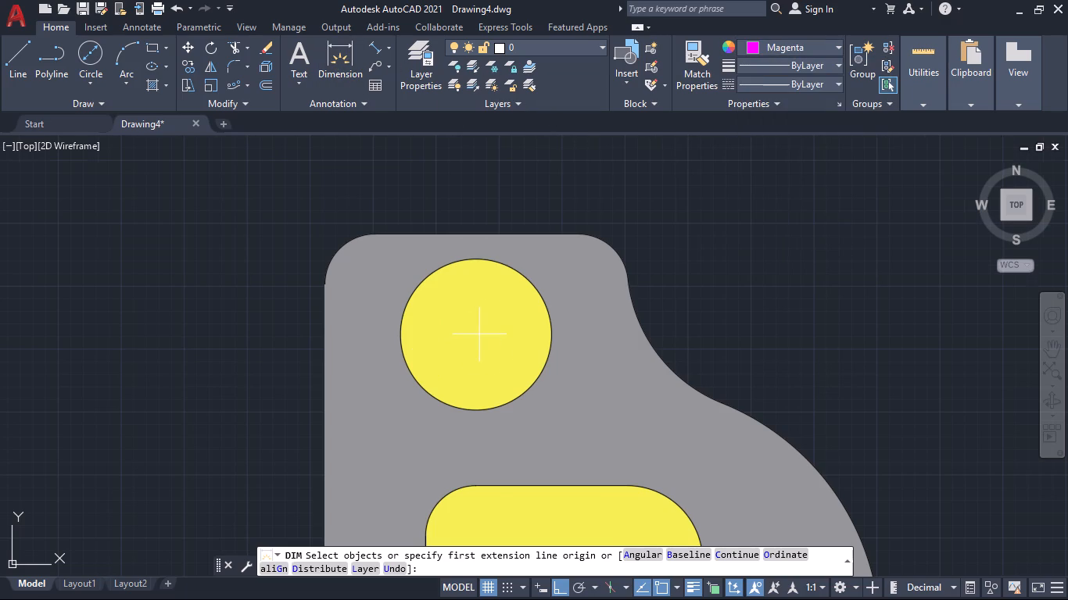
Add a vertical dimension from the slot's lower edge to the bracket's base line, placing it outside the left edge.
scroll(479, 334, "down", 2)
scroll(482, 332, "up", 2)
scroll(475, 313, "down", 1)
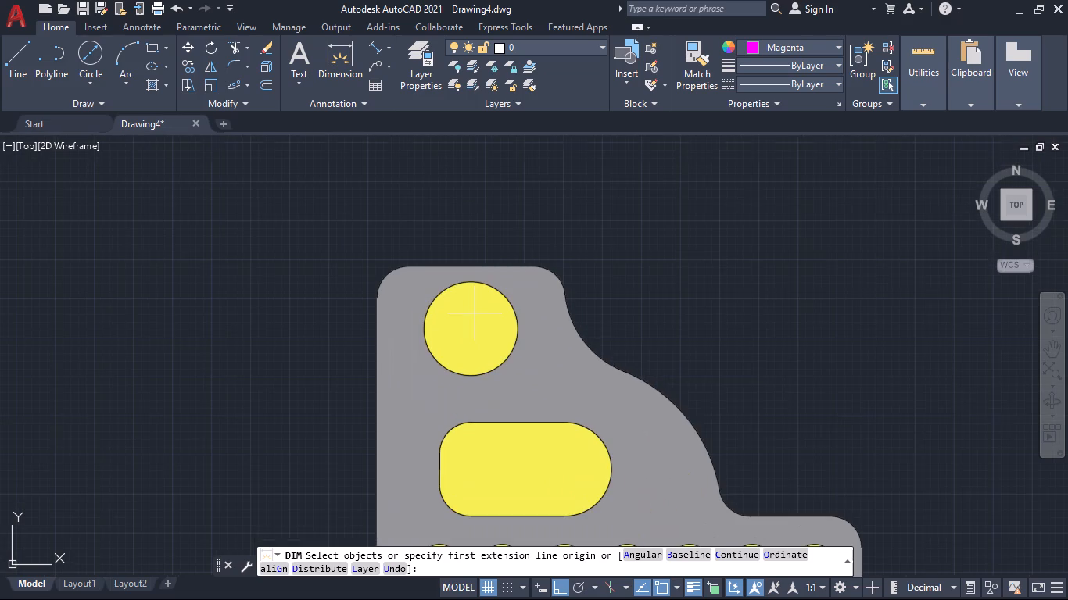
scroll(391, 354, "down", 1)
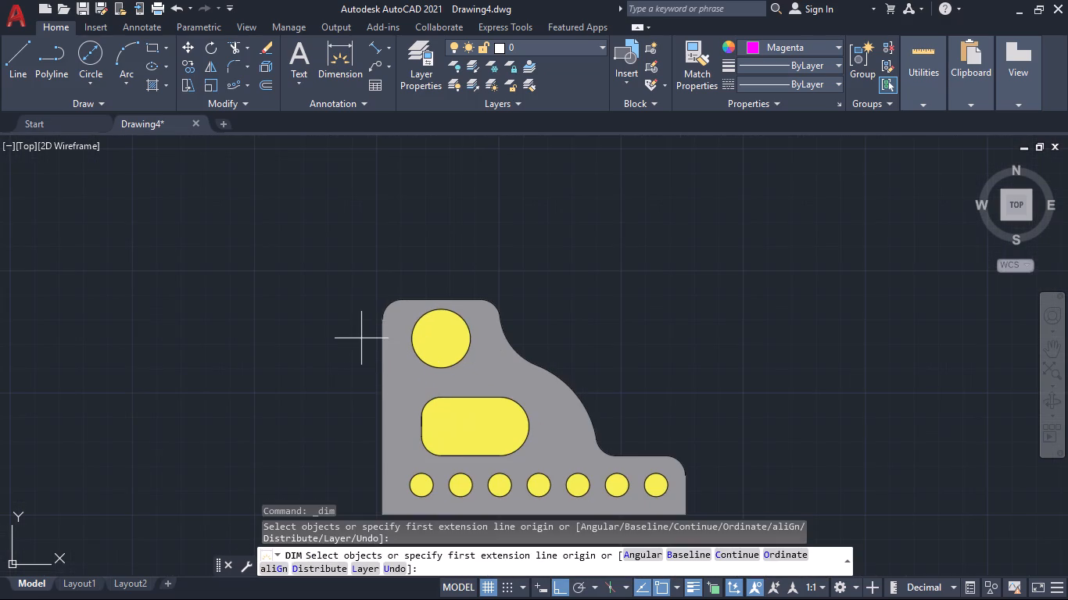
middle_click_drag(360, 339, 332, 287)
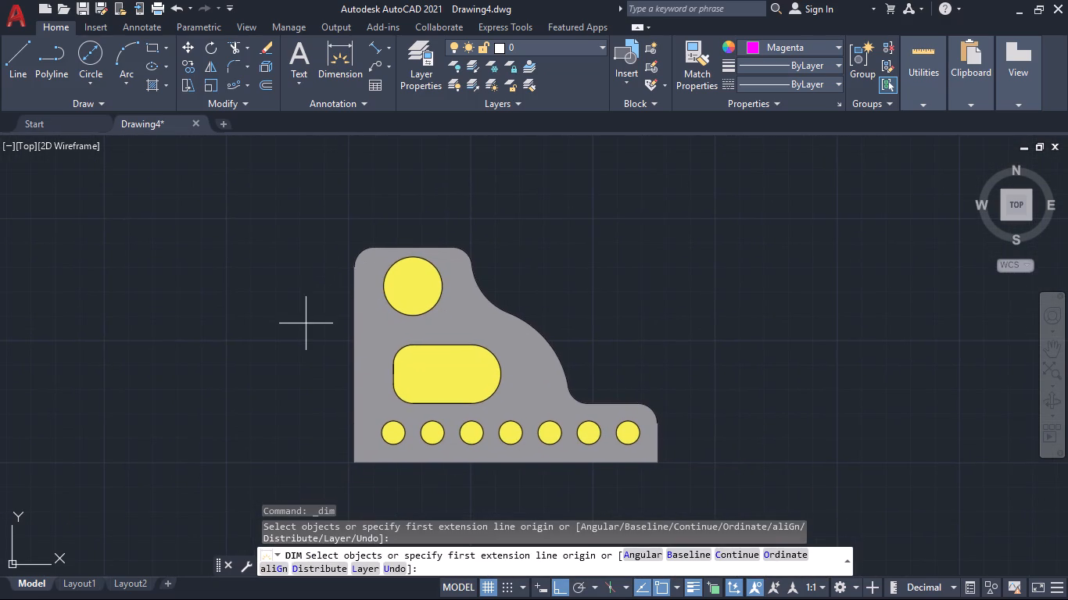
left_click(442, 402)
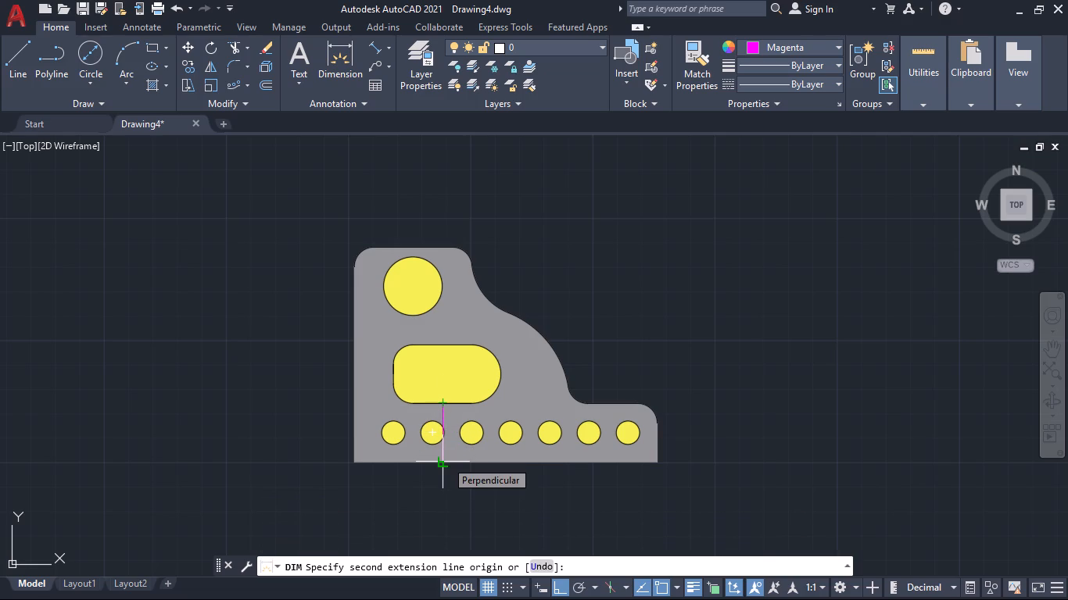
left_click(446, 460)
scroll(292, 458, "up", 2)
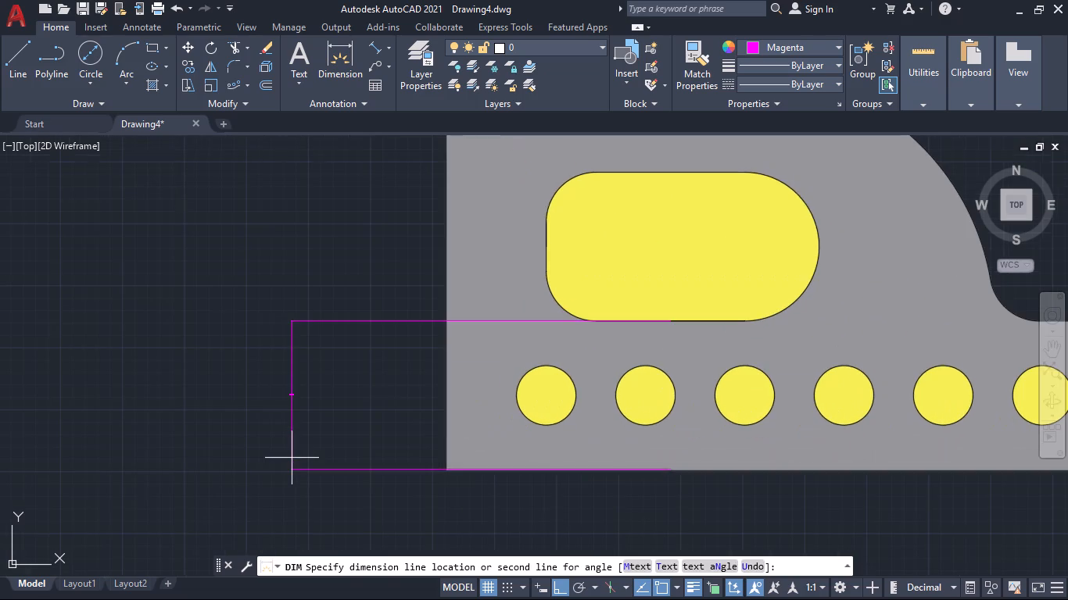
scroll(292, 458, "down", 1)
key("ctrl+z")
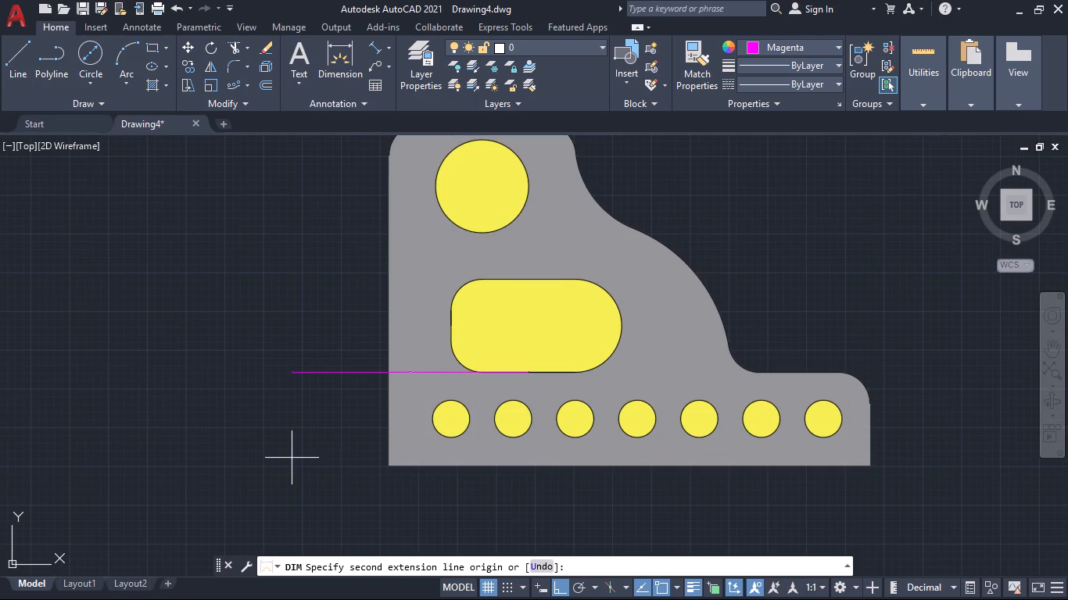
scroll(506, 526, "up", 2)
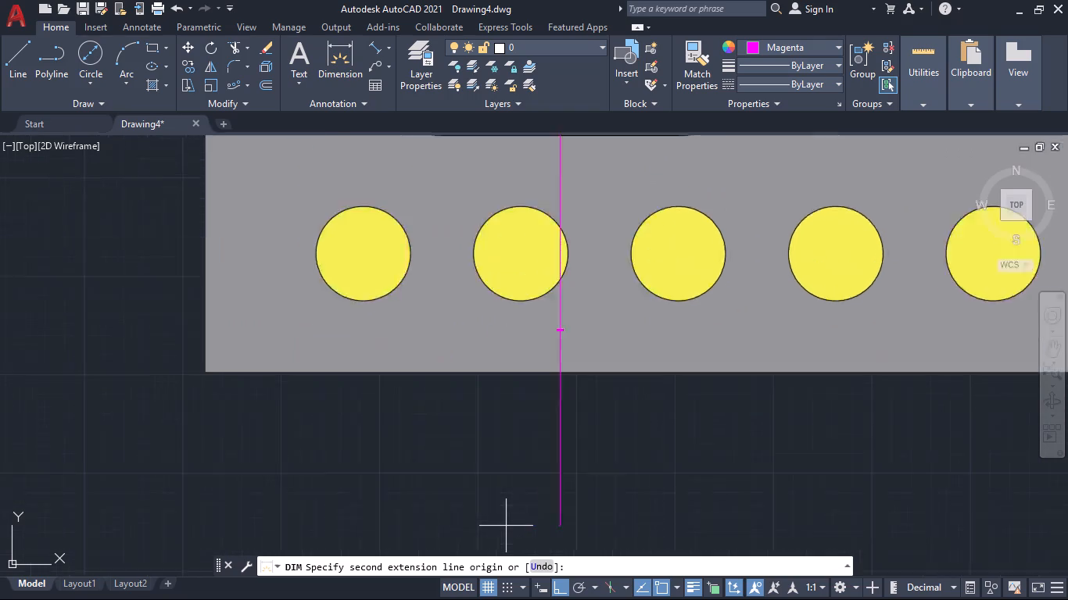
scroll(506, 526, "up", 1)
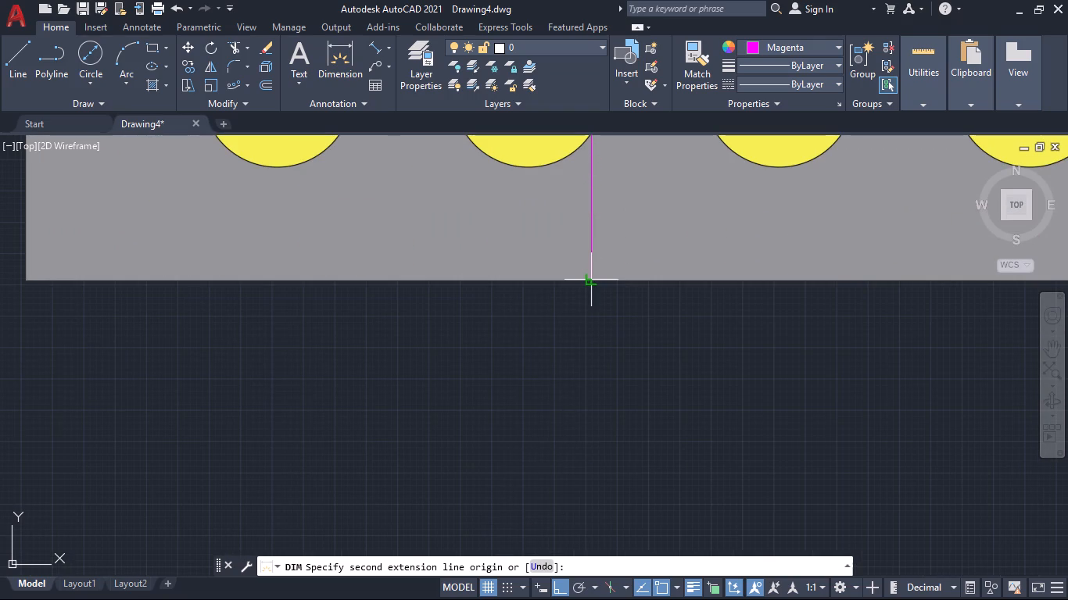
left_click(593, 282)
scroll(197, 297, "down", 3)
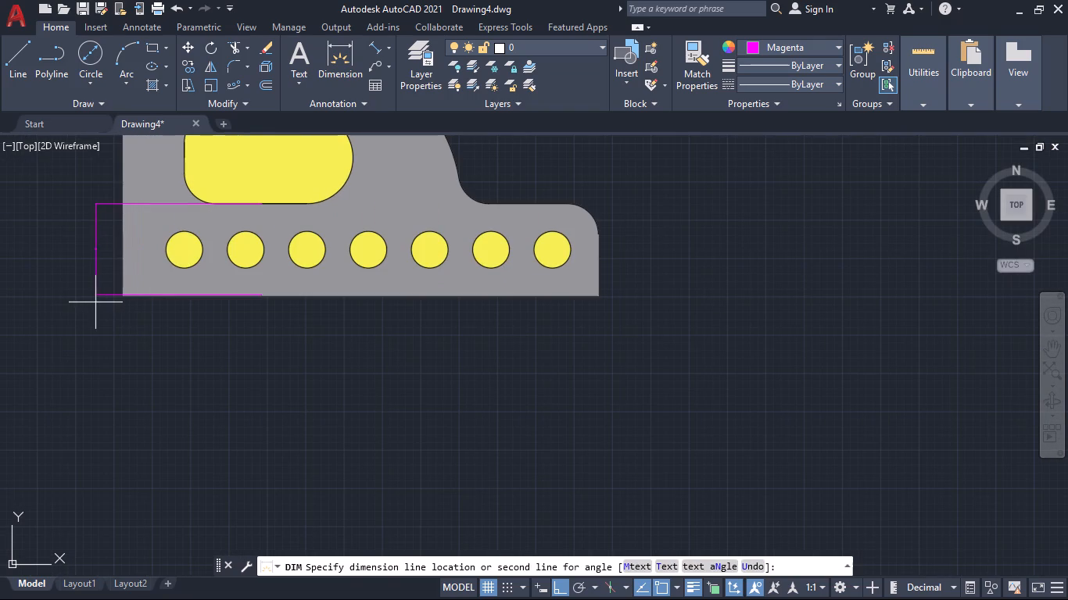
left_click(84, 302)
Dimension the slot's height between its lower and upper edges, aligning it with the first vertical dimension line.
middle_click_drag(362, 373, 765, 481)
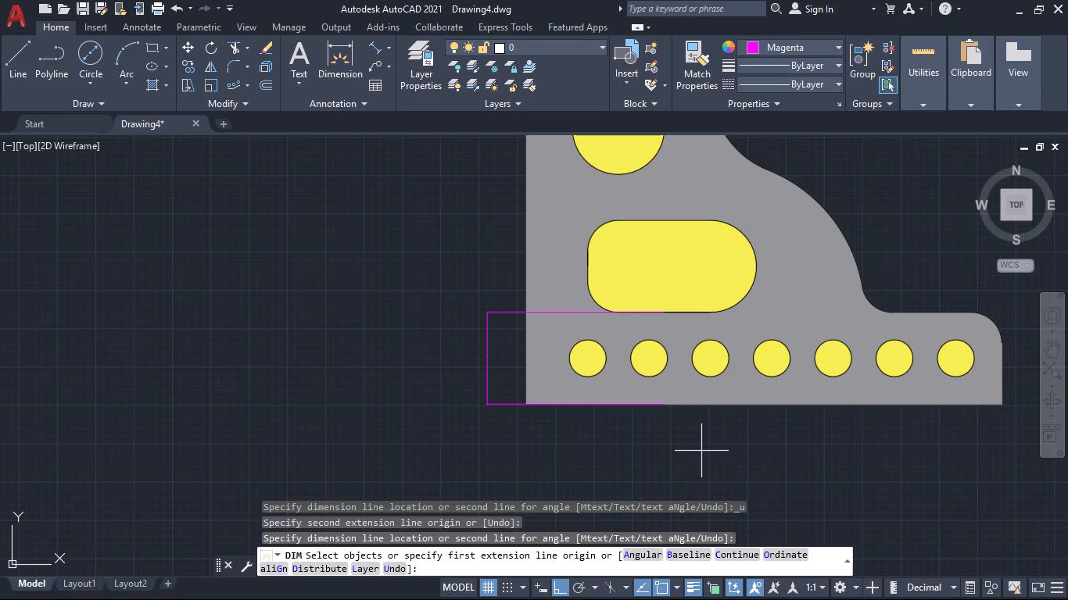
scroll(512, 266, "up", 2)
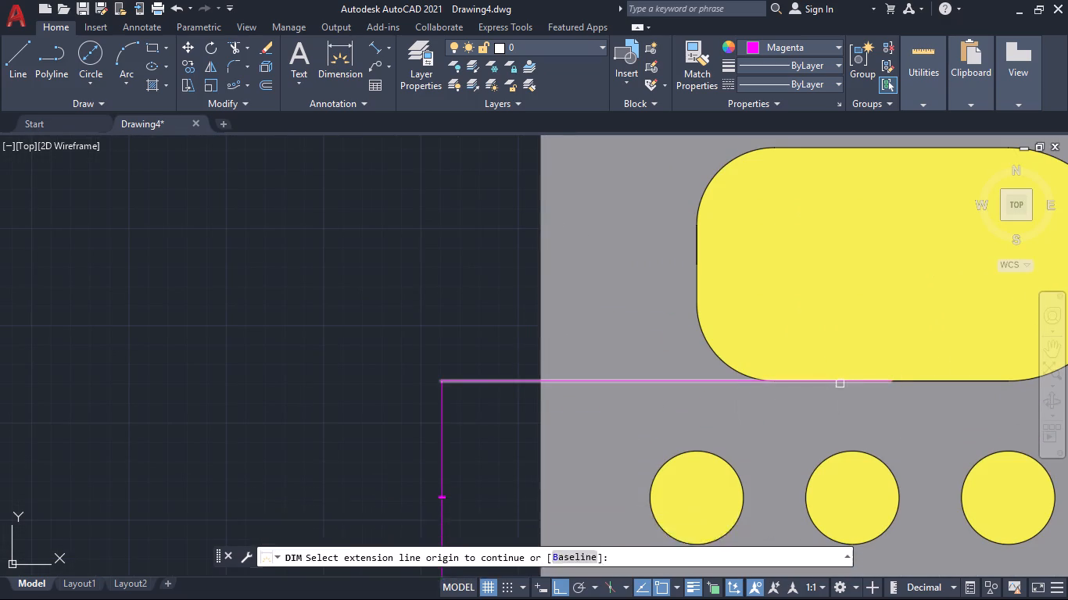
left_click(895, 380)
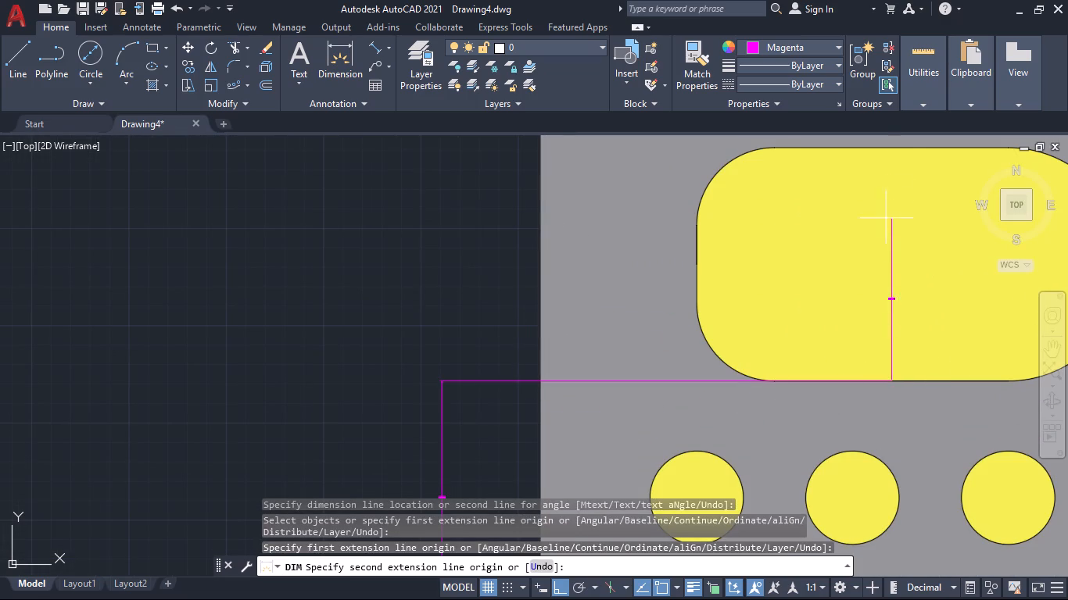
left_click(891, 148)
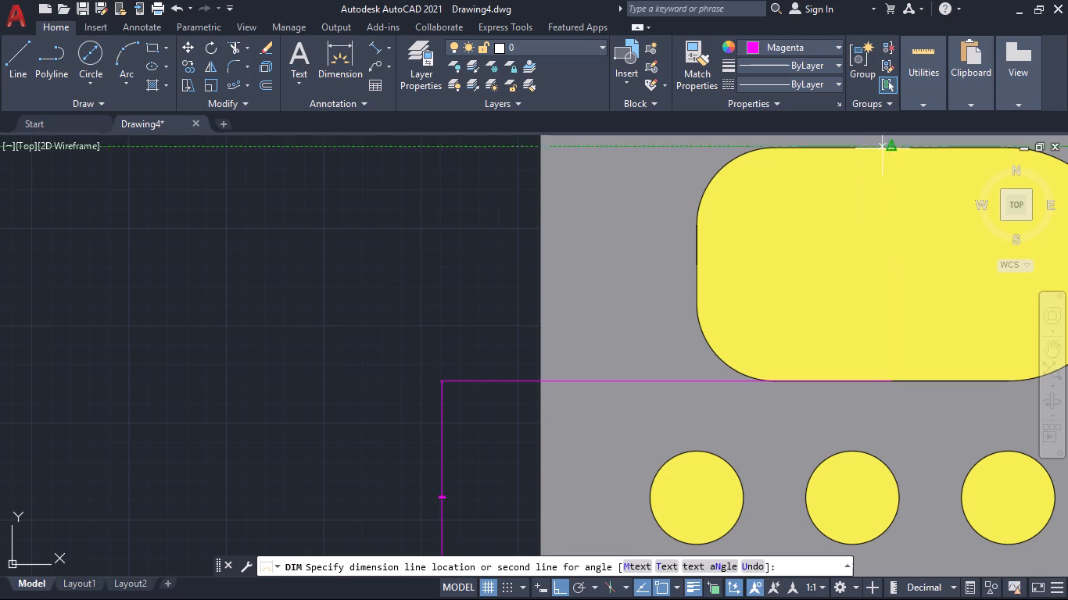
left_click(442, 166)
Add a vertical dimension from the large circle's centre to the bracket's top edge, placing it outside the left edge.
middle_click_drag(473, 219, 458, 361)
scroll(473, 219, "down", 1)
scroll(457, 312, "down", 2)
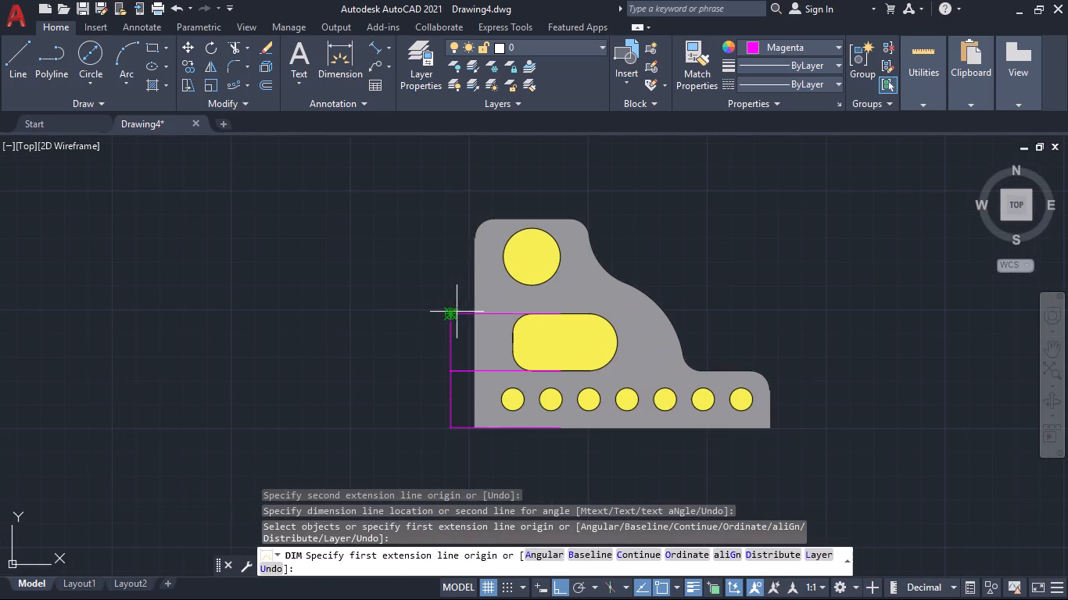
middle_click_drag(467, 256, 461, 312)
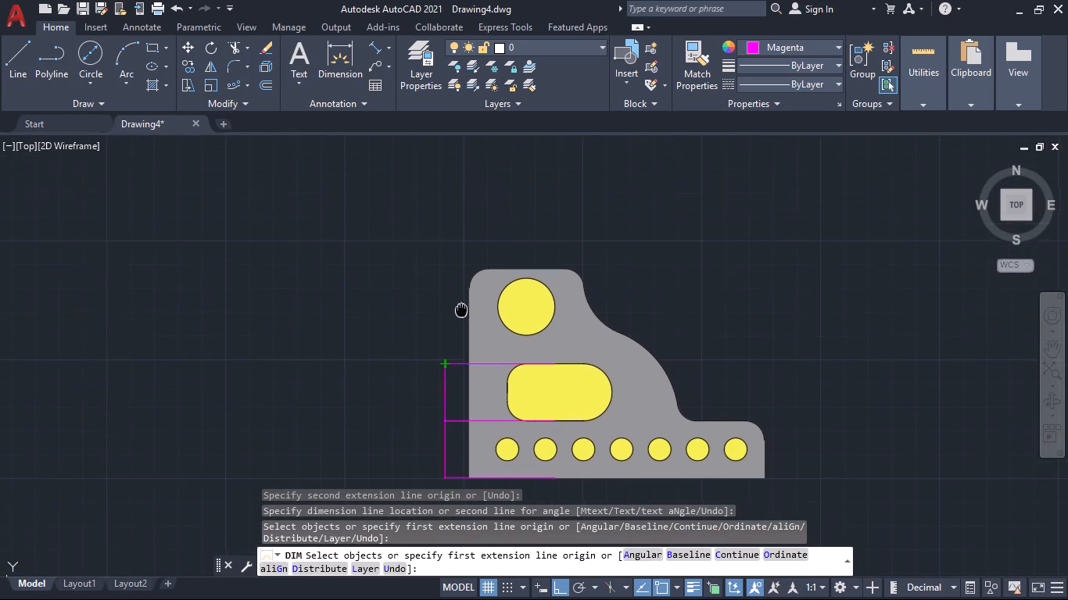
middle_click_drag(461, 312, 461, 312)
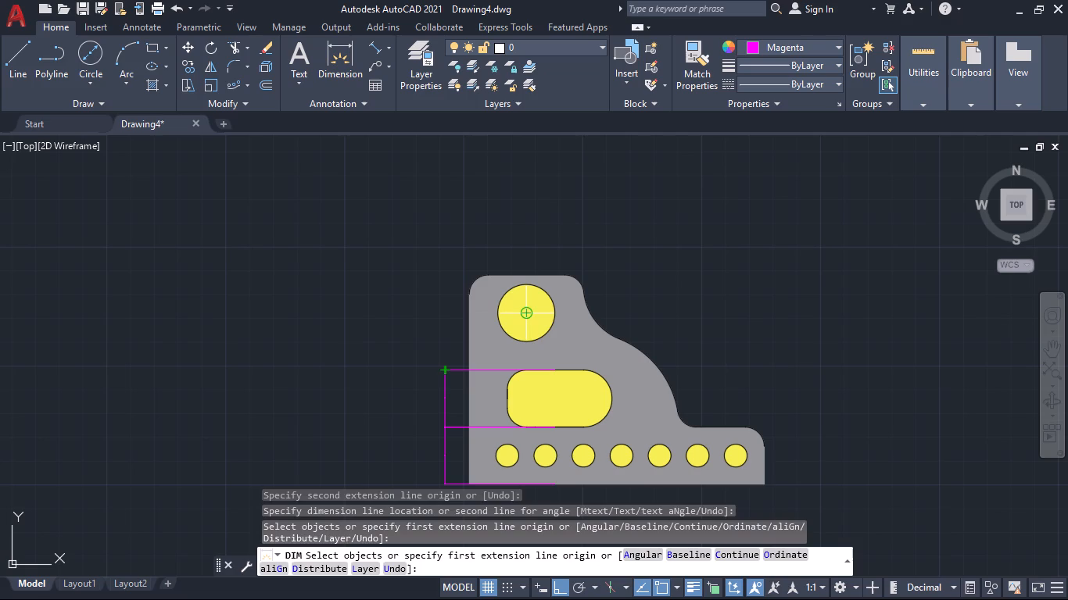
left_click(528, 312)
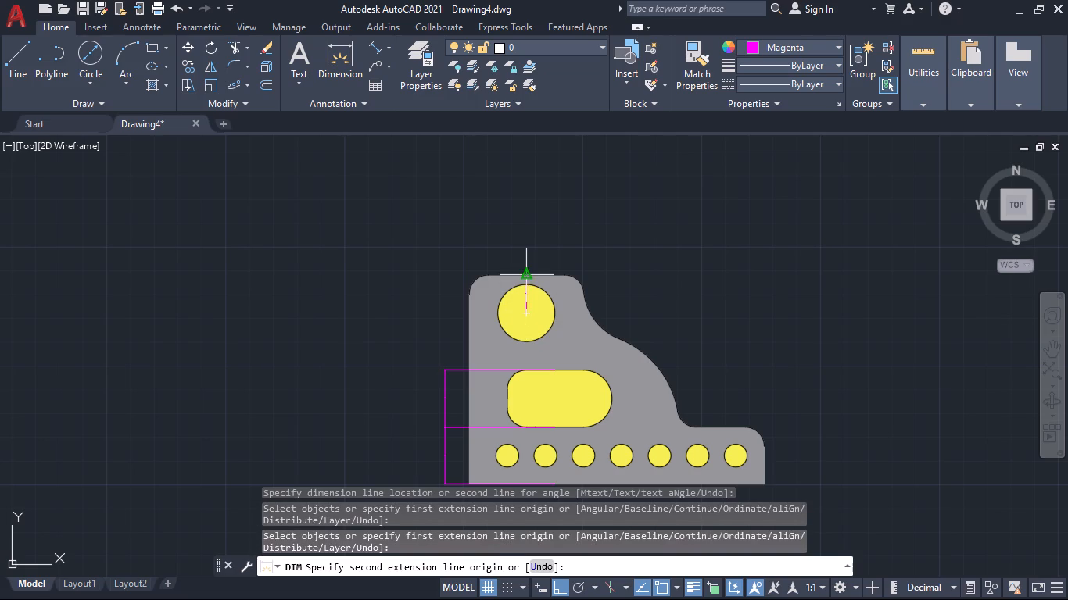
left_click(529, 271)
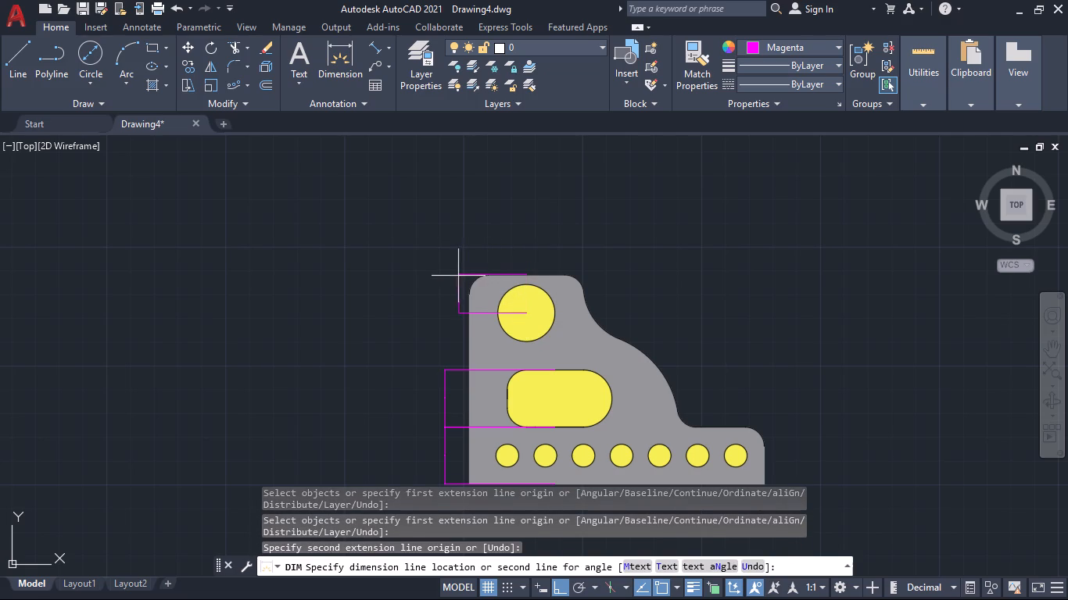
scroll(412, 287, "up", 3)
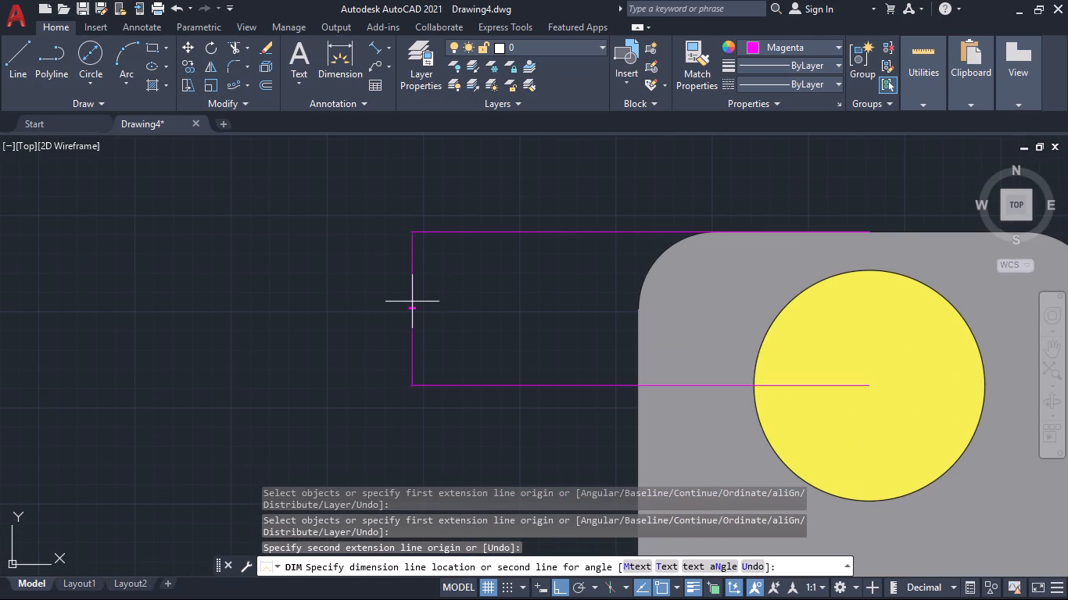
left_click(421, 302)
Add a horizontal dimension from the bracket's left edge to the large circle's centre, placing it above the top edge.
middle_click_drag(525, 327, 443, 326)
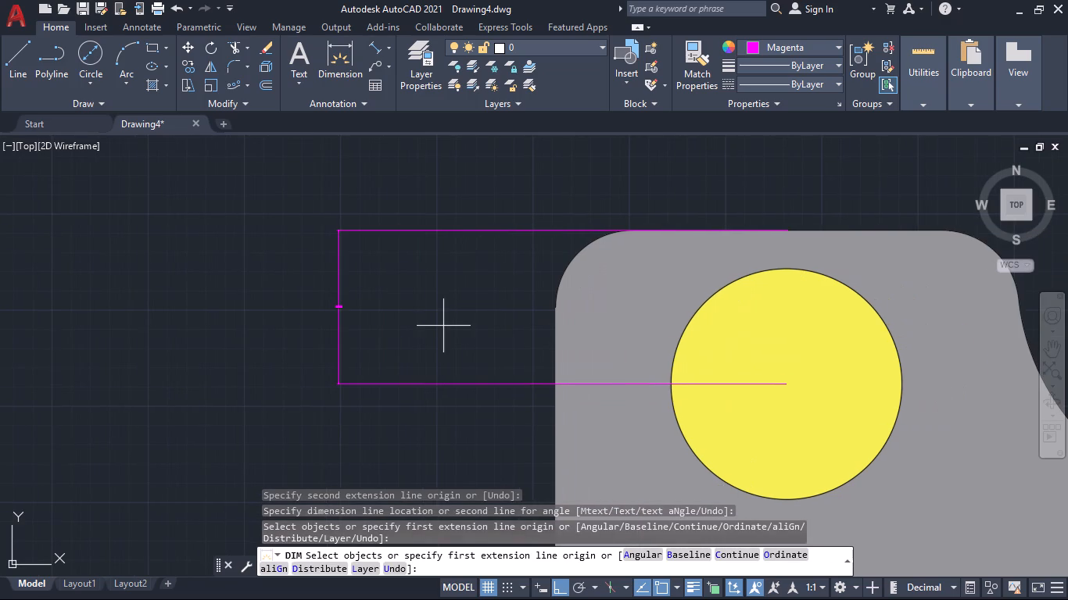
scroll(453, 327, "down", 1)
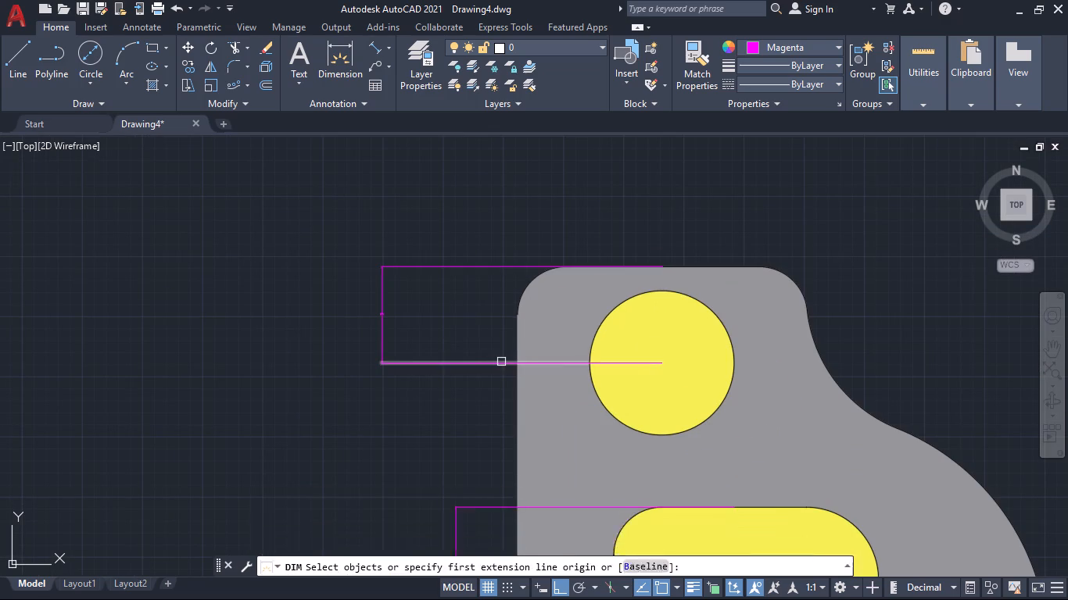
left_click(518, 362)
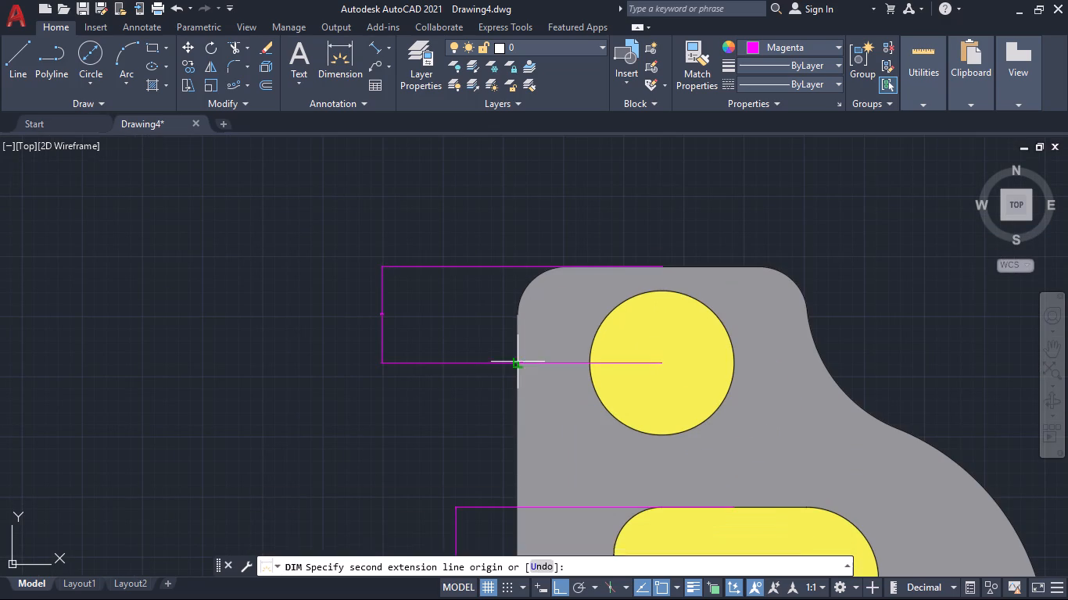
left_click(661, 362)
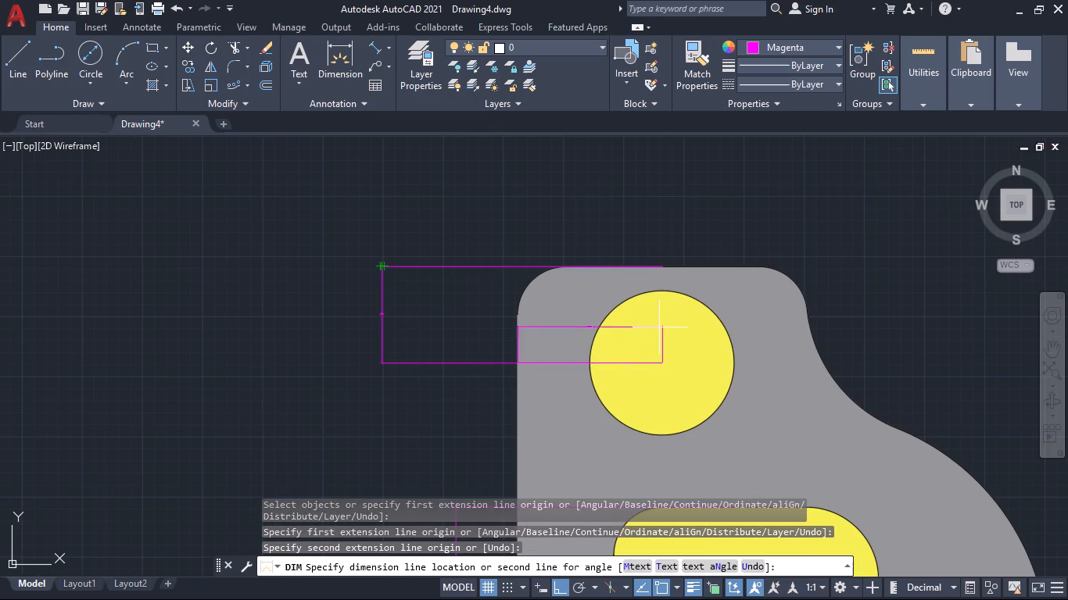
left_click(660, 180)
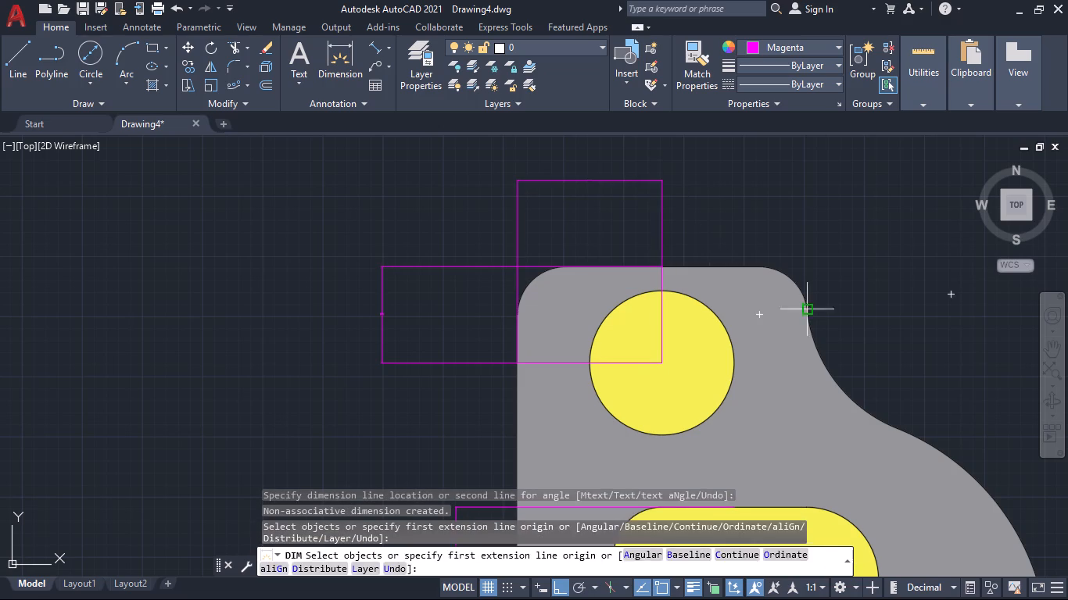
Dimension the bracket's overall height from its top edge to its base line, placing the dimension line outside the left edge.
scroll(859, 293, "down", 3)
middle_click_drag(864, 287, 840, 210)
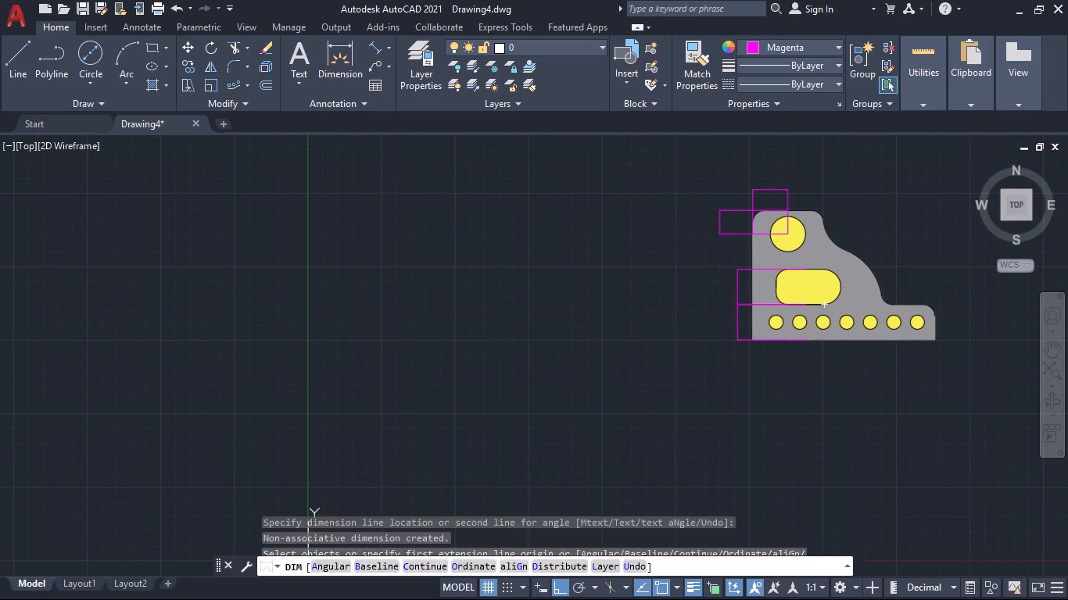
middle_click_drag(841, 372, 719, 305)
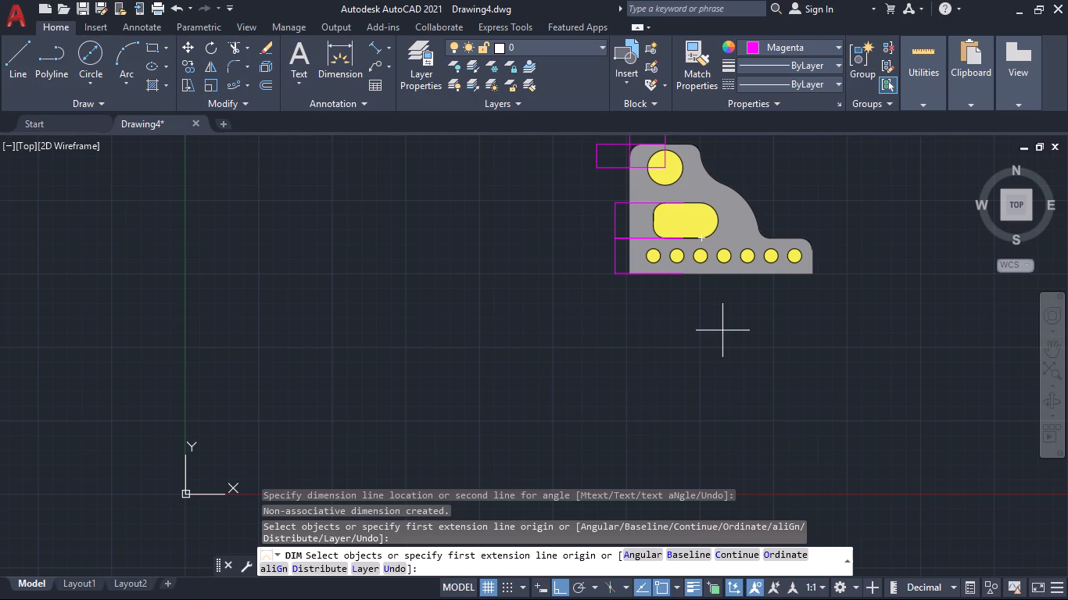
middle_click_drag(708, 334, 698, 402)
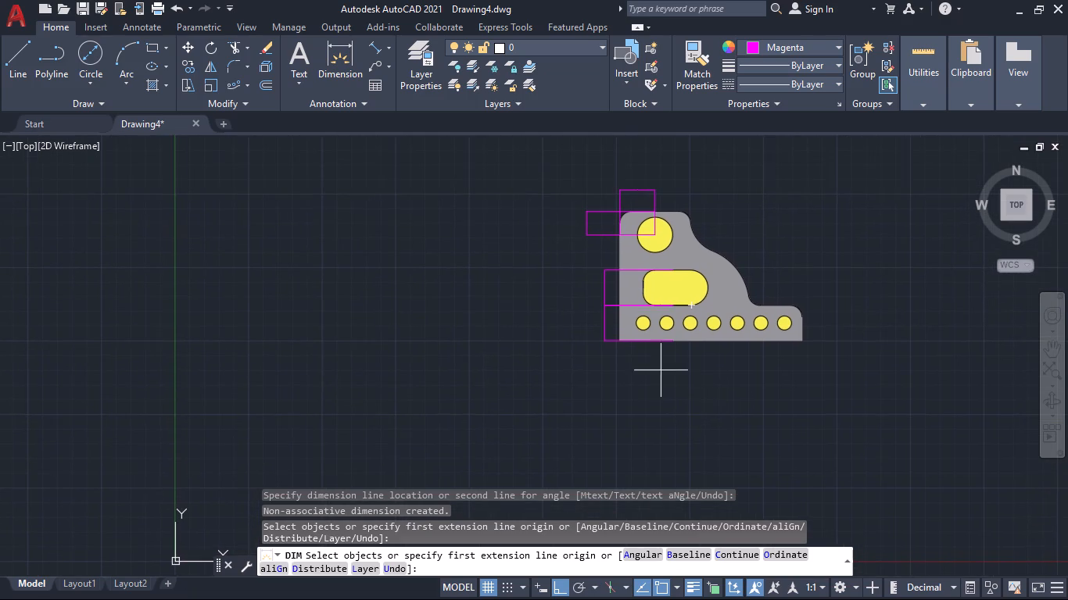
scroll(606, 225, "up", 3)
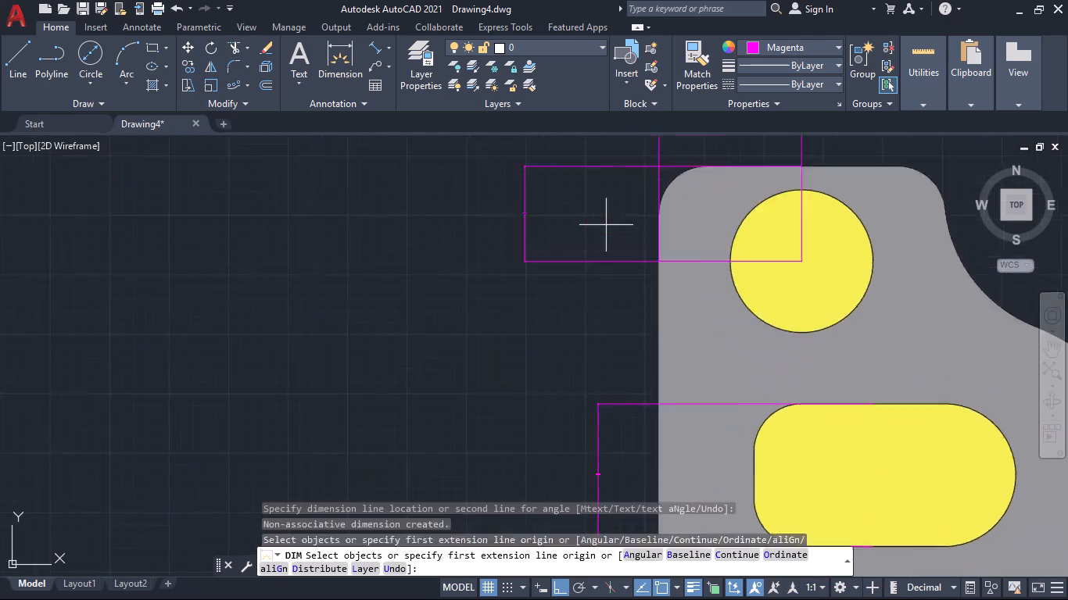
scroll(606, 225, "up", 1)
scroll(715, 193, "down", 2)
scroll(730, 175, "up", 2)
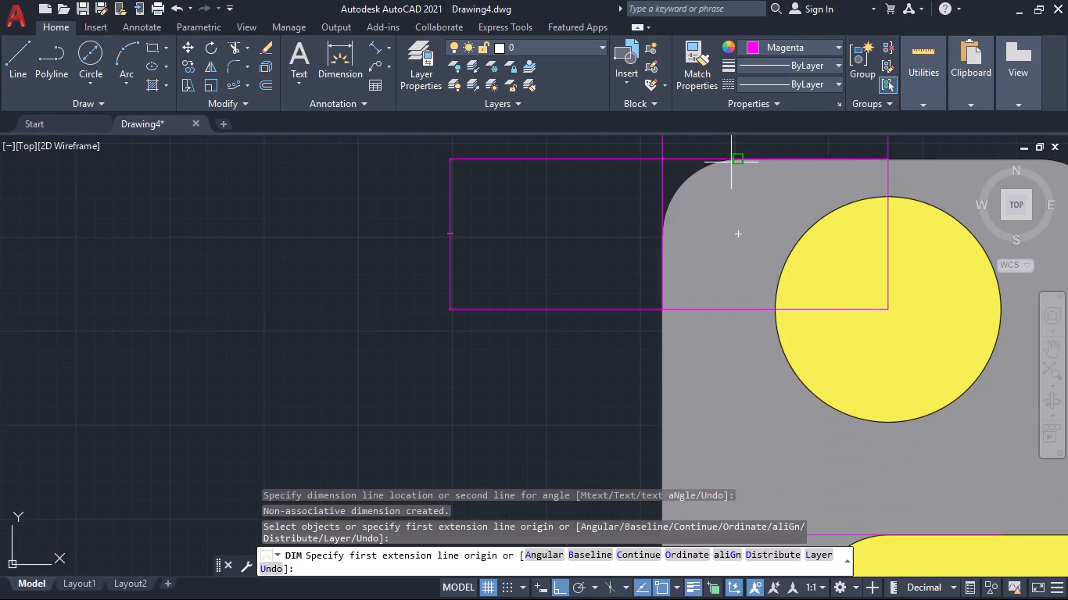
left_click(740, 157)
scroll(773, 404, "down", 5)
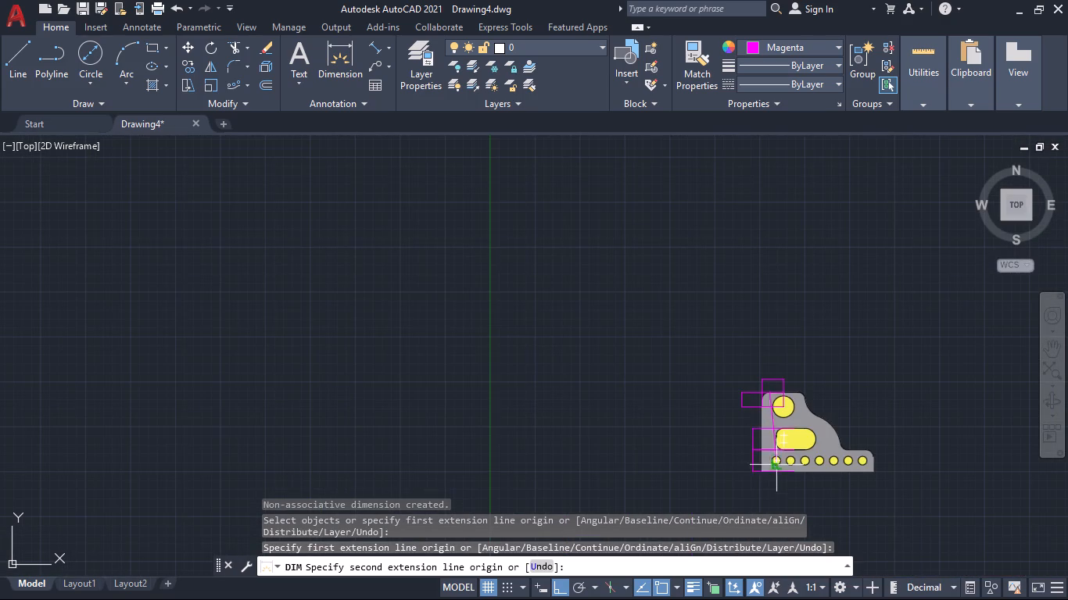
scroll(775, 476, "up", 5)
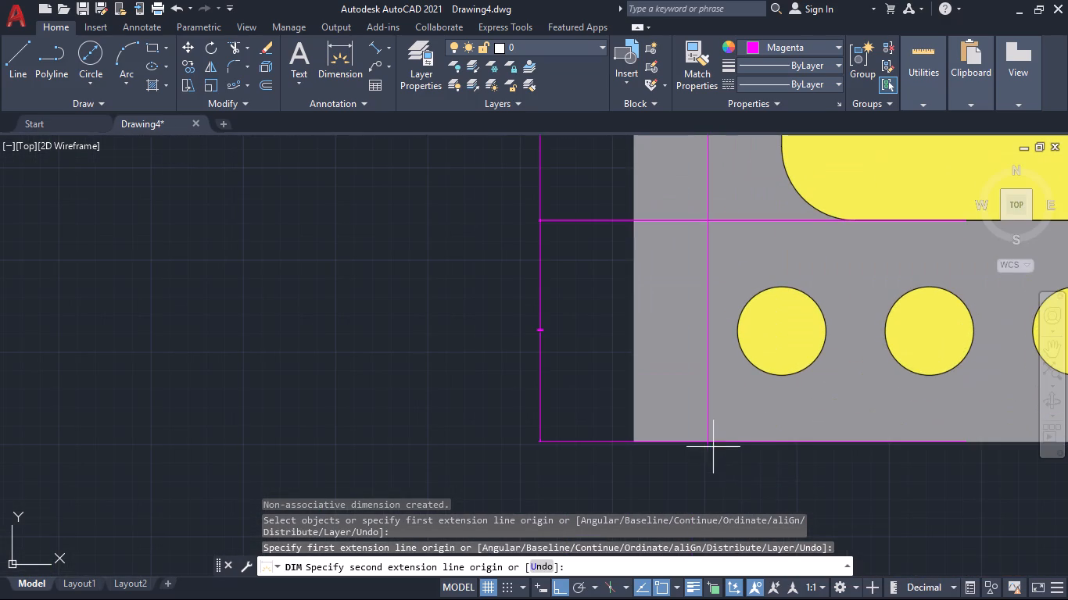
left_click(708, 441)
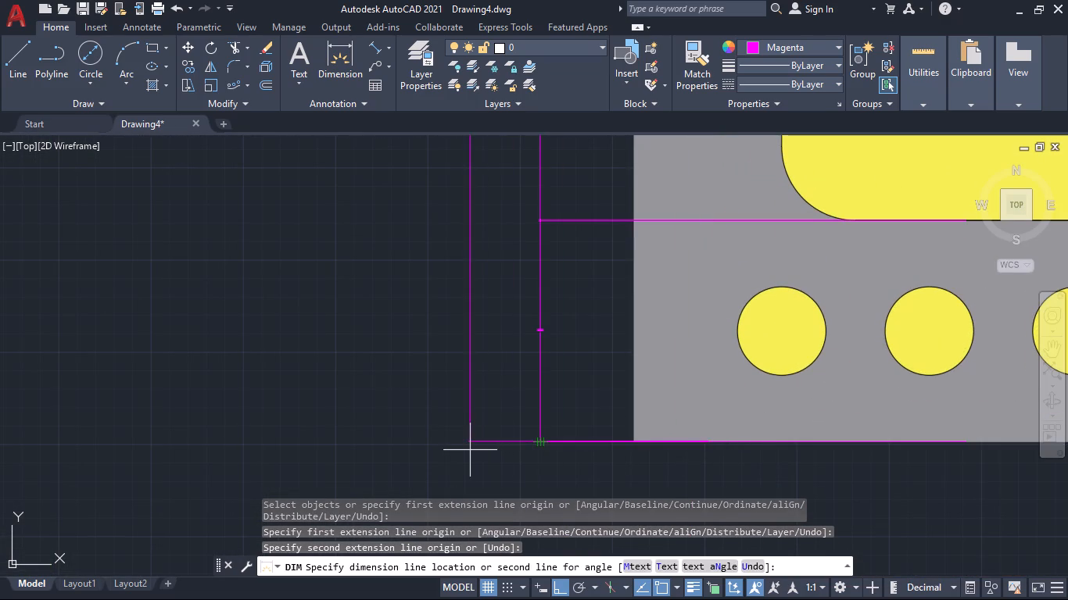
scroll(470, 450, "down", 1)
left_click(467, 449)
Add a diameter dimension to the large circle, placing its leader end outside the bracket's upper right corner.
scroll(625, 466, "down", 2)
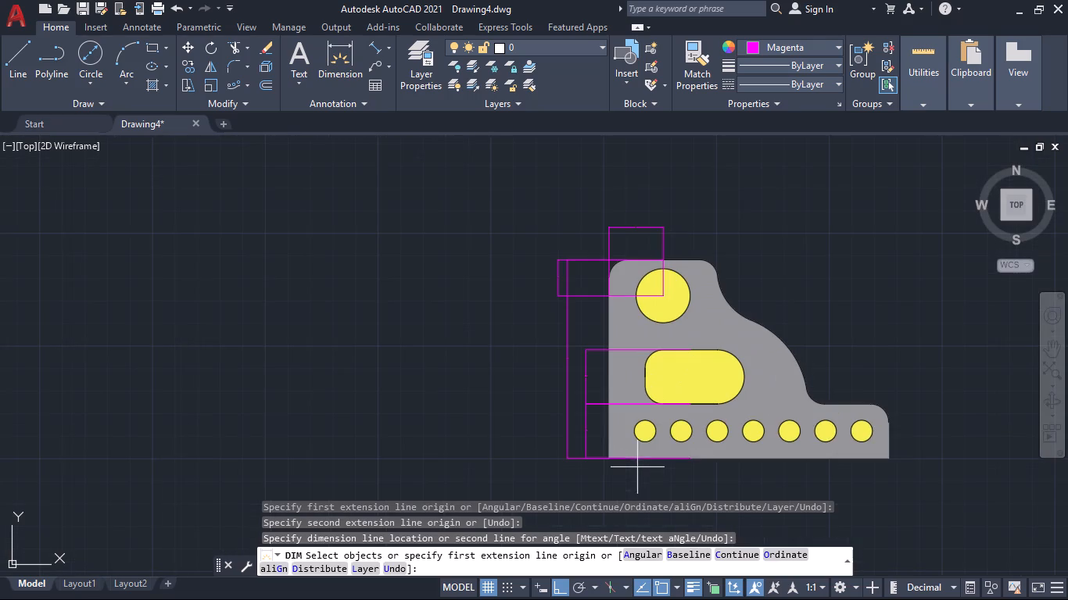
middle_click_drag(871, 324, 742, 372)
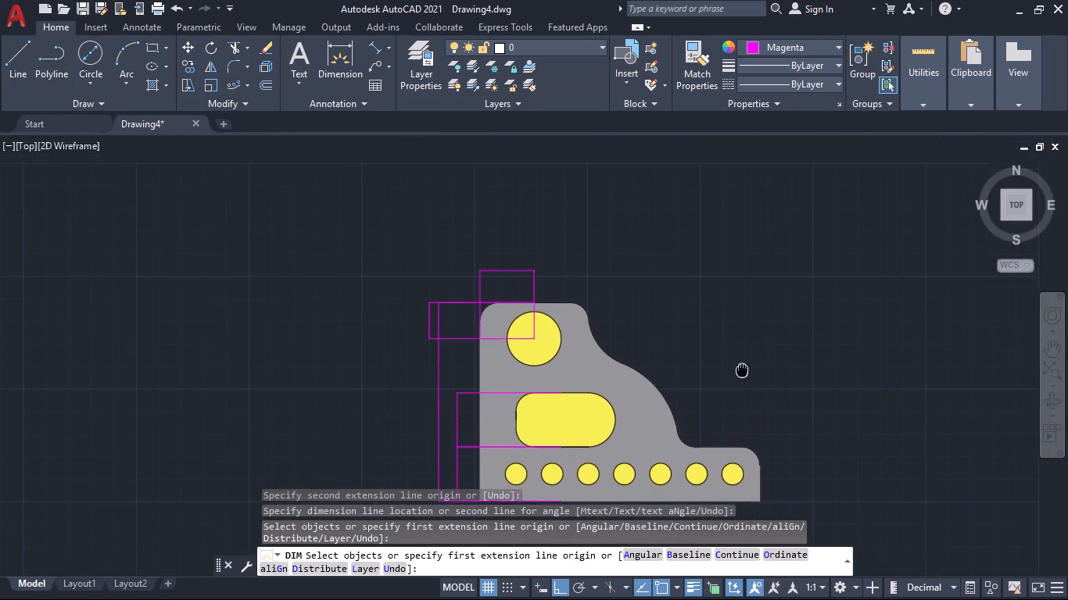
middle_click_drag(742, 372, 742, 377)
scroll(636, 296, "up", 3)
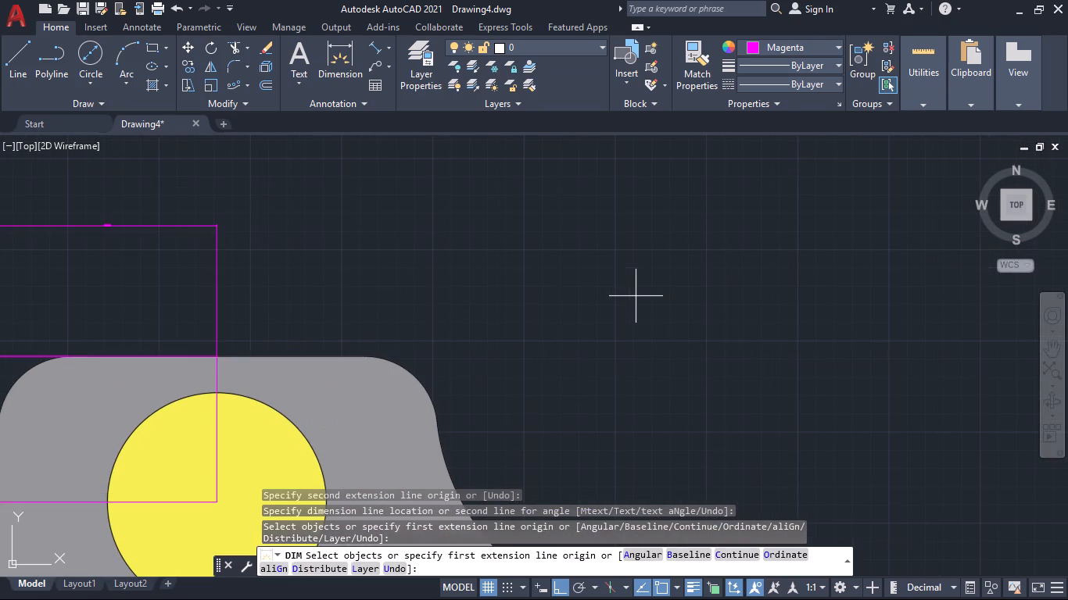
left_click(301, 429)
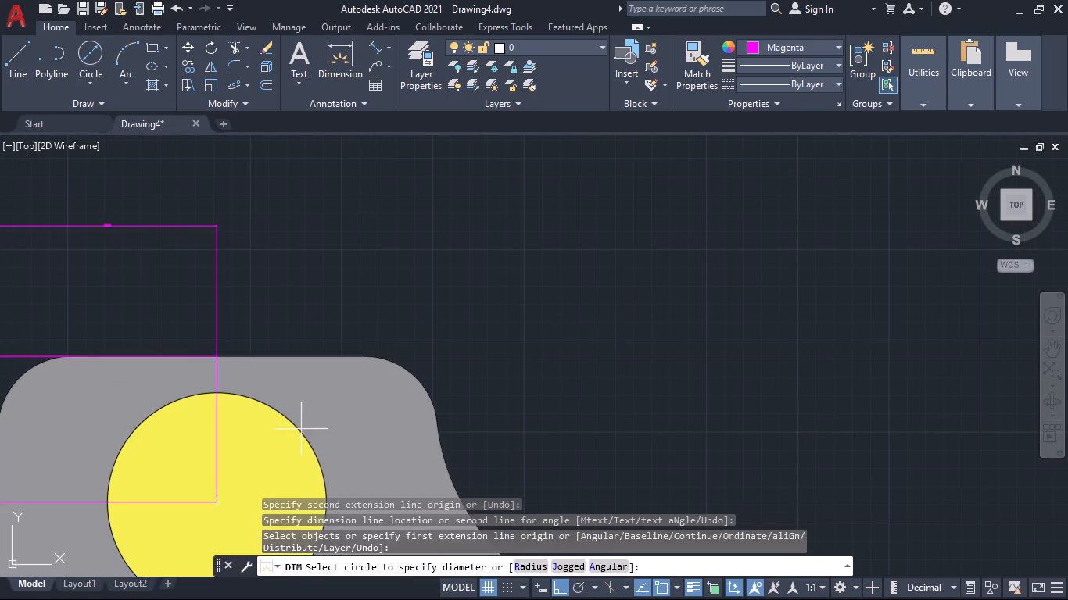
left_click(487, 297)
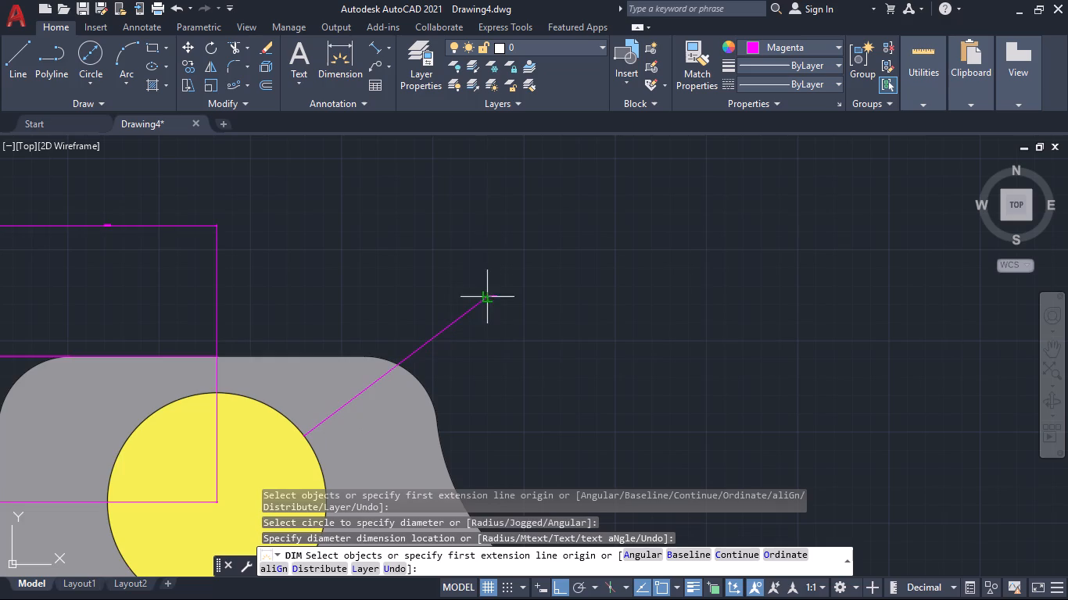
Add a radius dimension to the concave arc below the bracket's upper right corner, placing it outside the profile.
scroll(521, 377, "down", 1)
middle_click_drag(550, 407, 666, 252)
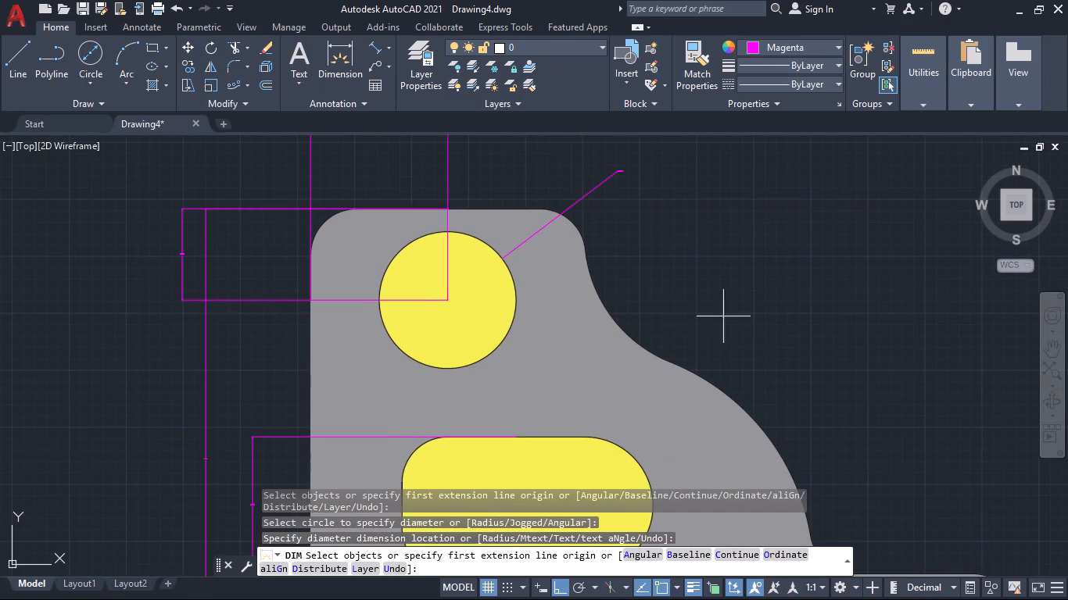
scroll(736, 331, "down", 1)
middle_click_drag(765, 346, 686, 327)
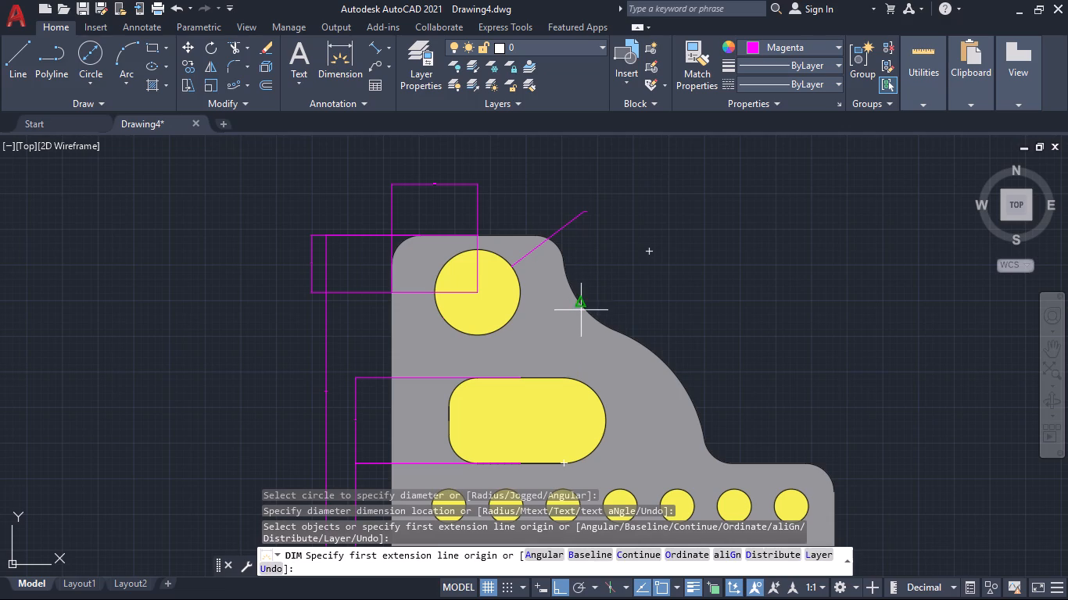
scroll(604, 332, "down", 1)
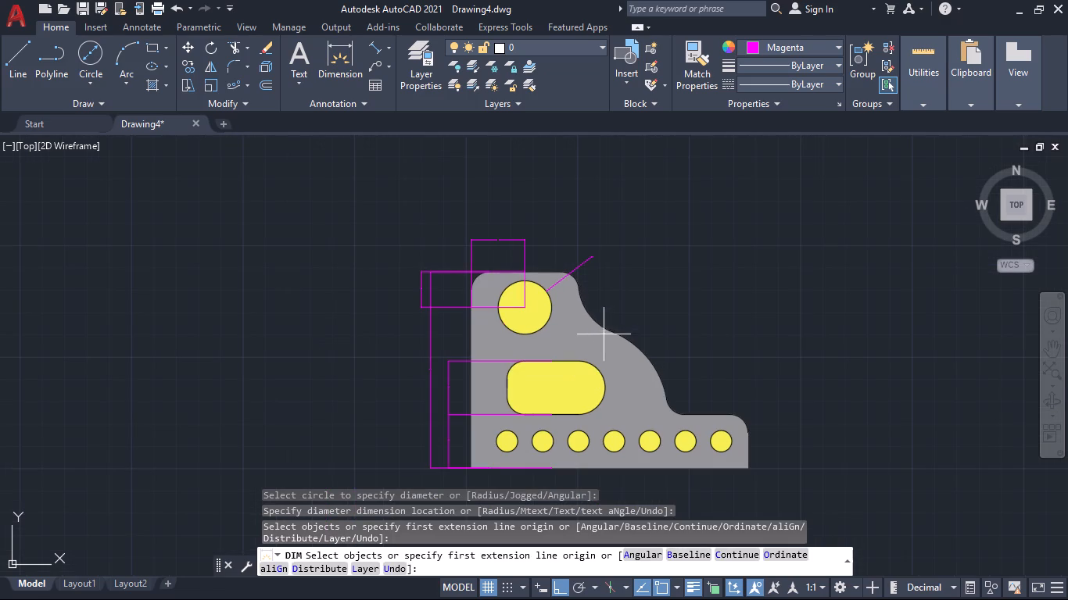
left_click(600, 322)
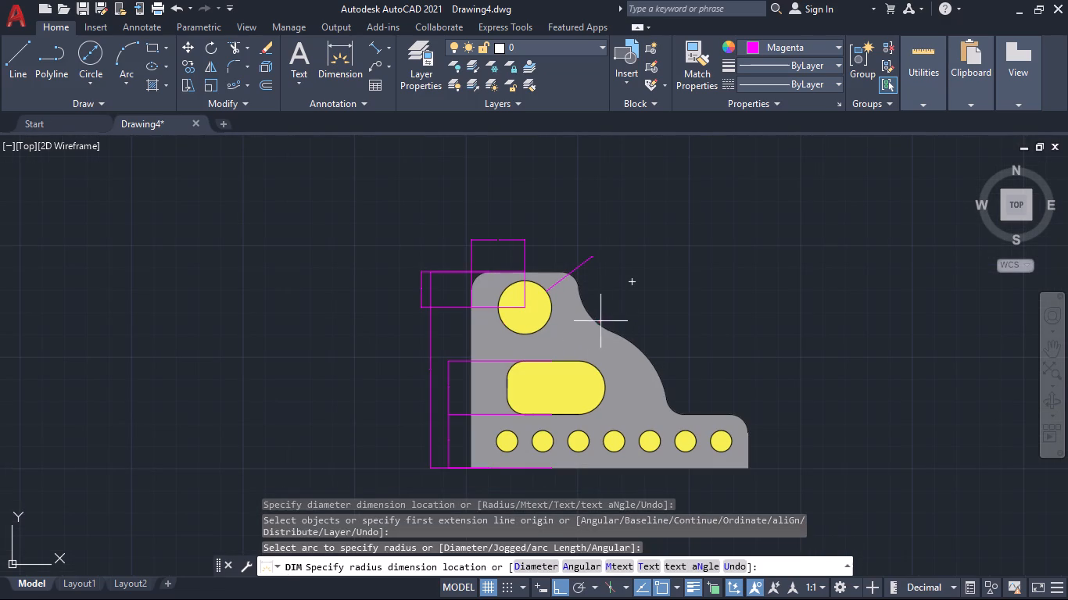
scroll(613, 303, "up", 3)
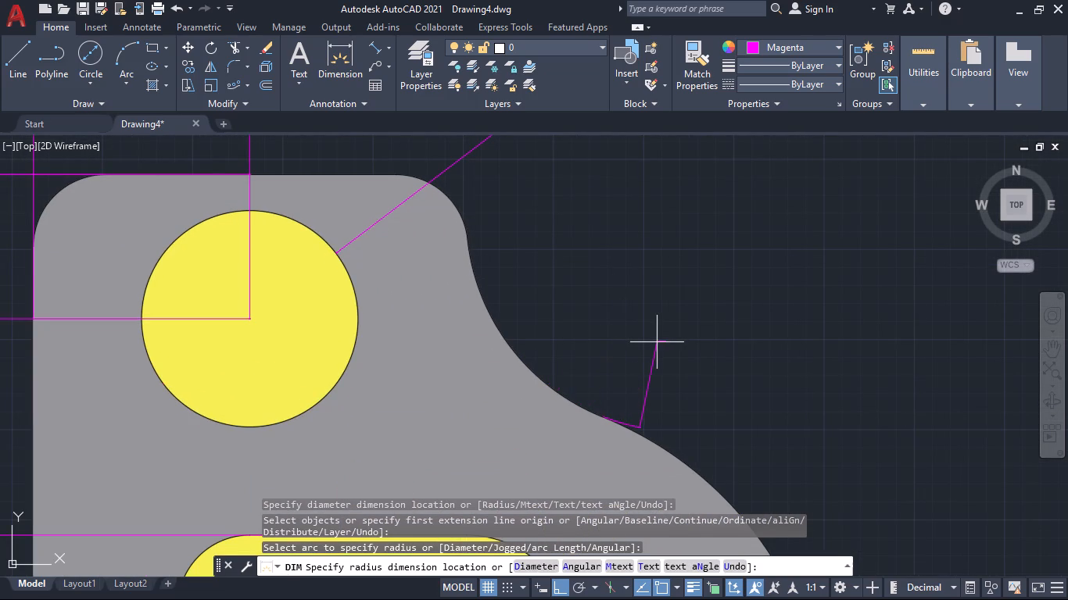
left_click(654, 345)
Add a radius dimension to the large convex arc on the bracket's sloping side, placing it outside the profile.
middle_click_drag(727, 400, 725, 398)
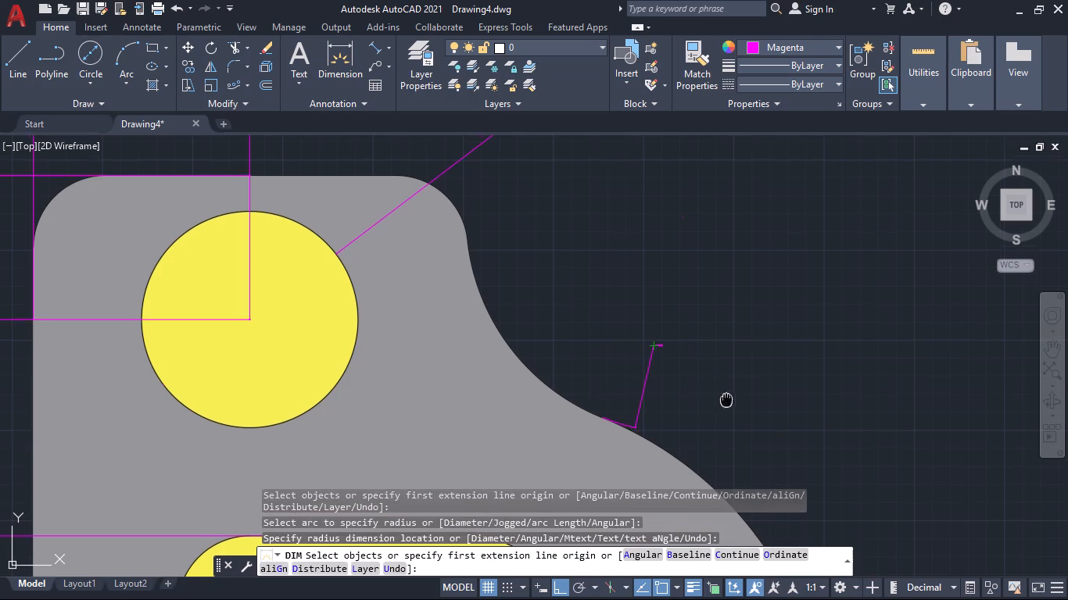
middle_click_drag(725, 398, 618, 261)
left_click(615, 358)
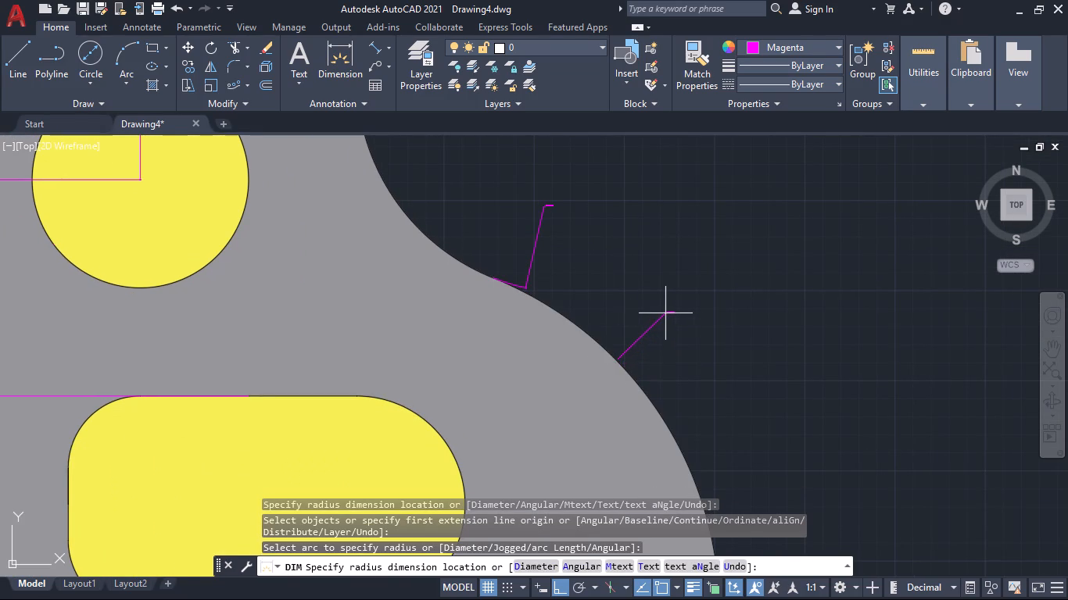
left_click(690, 260)
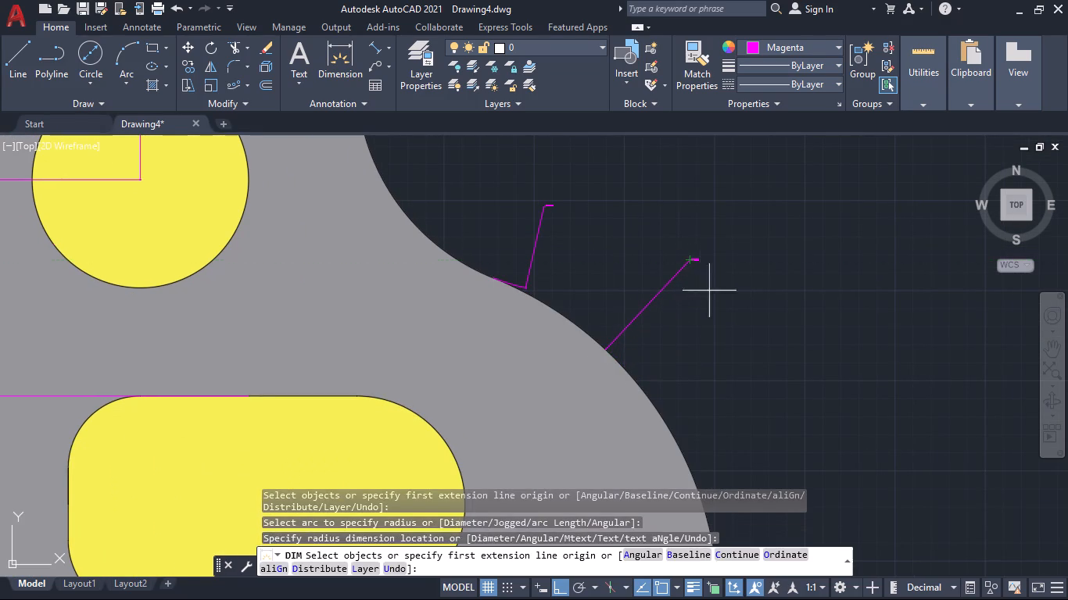
Add a radius dimension to the small concave fillet where the large convex arc meets the lower step, placing it outside the profile.
scroll(727, 338, "down", 2)
middle_click_drag(744, 361, 665, 277)
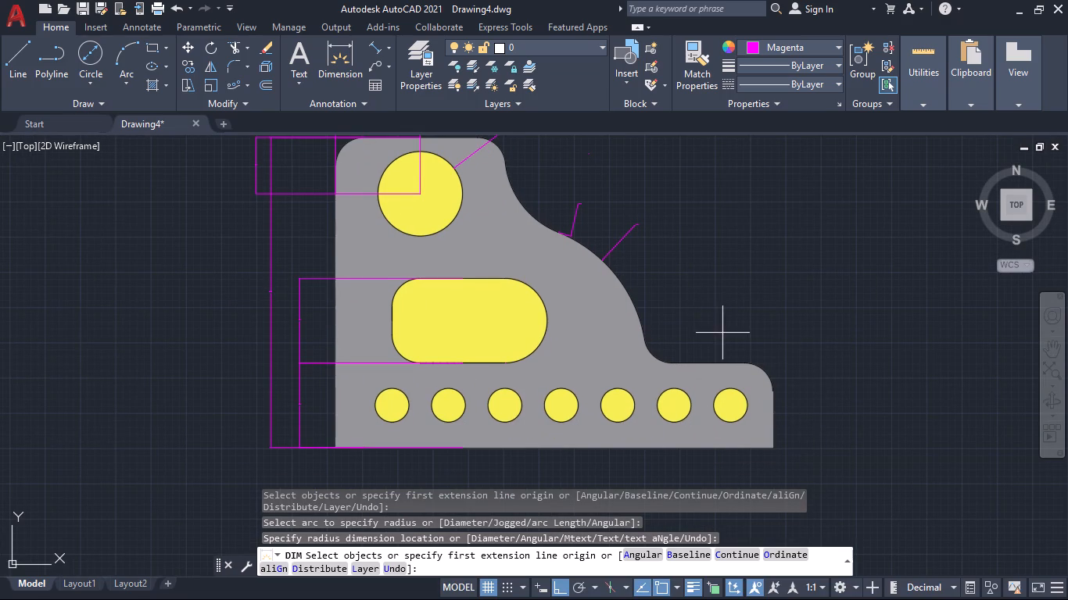
left_click(655, 353)
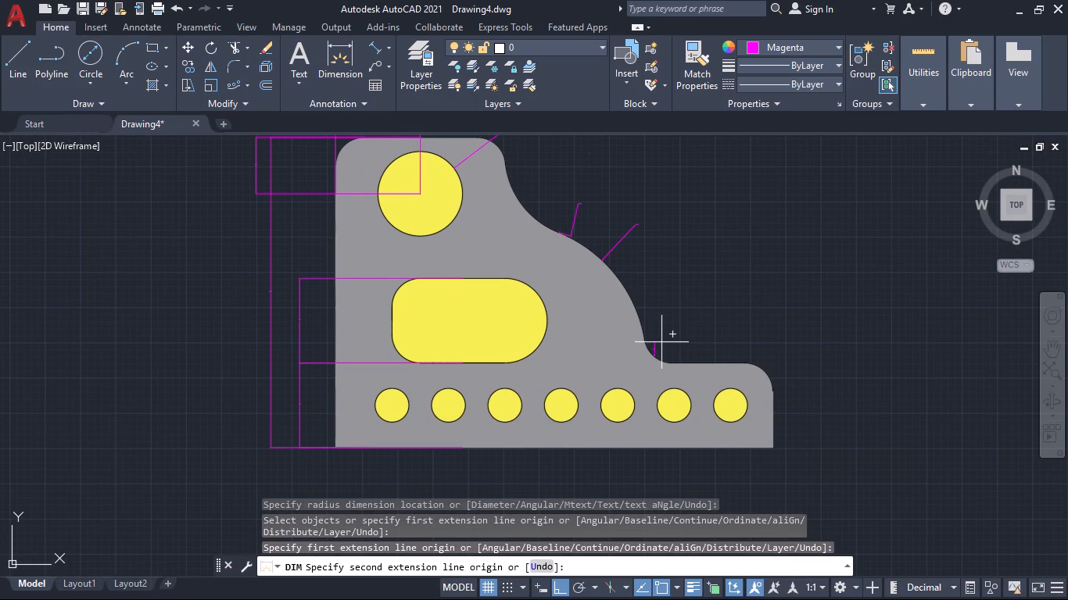
scroll(661, 341, "up", 2)
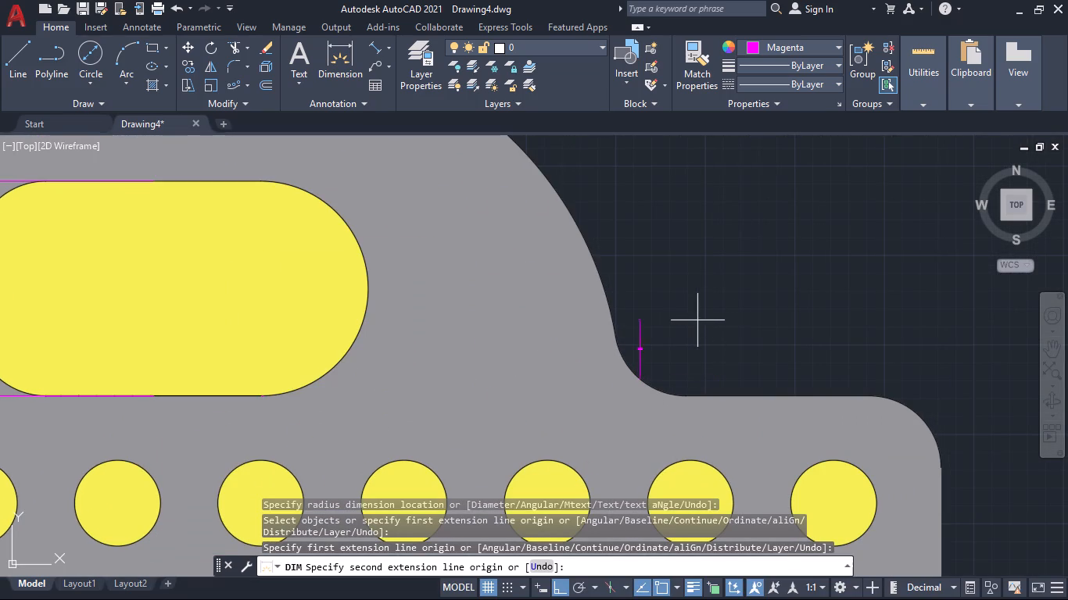
key("ctrl+z")
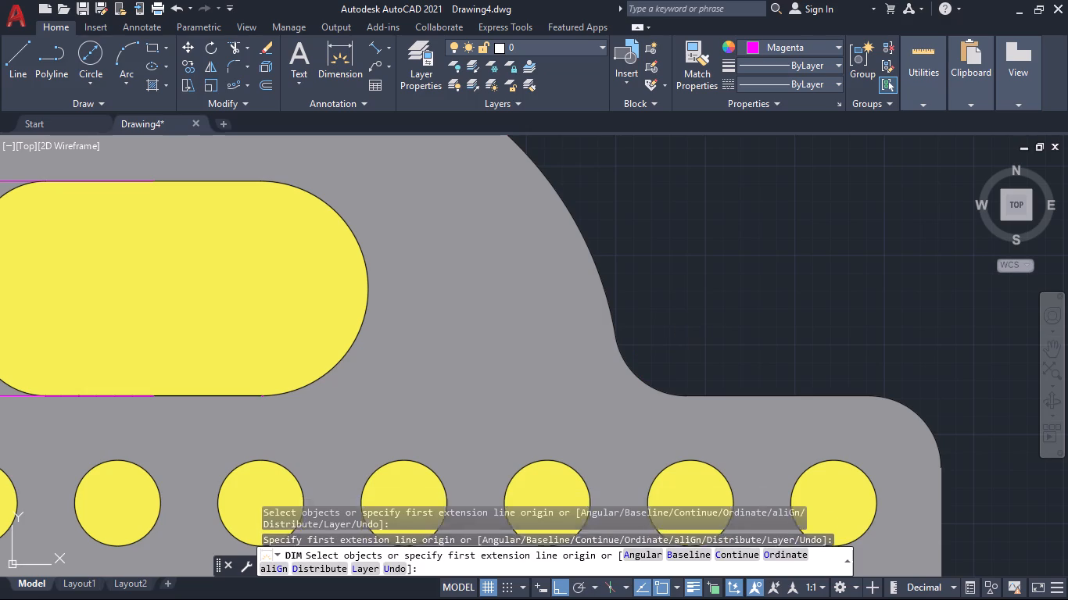
left_click(628, 371)
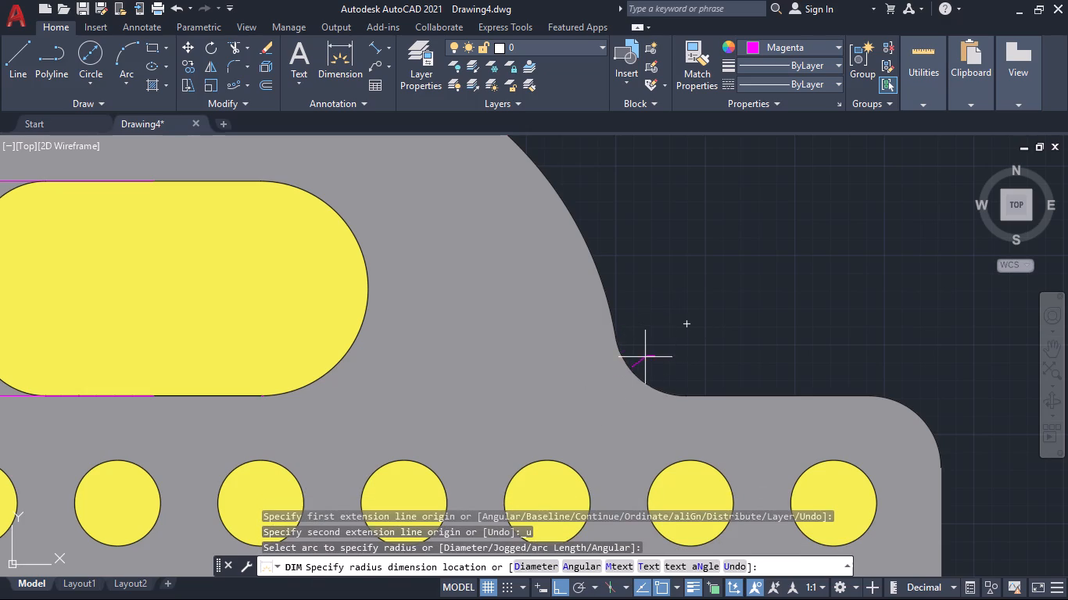
scroll(650, 363, "up", 5)
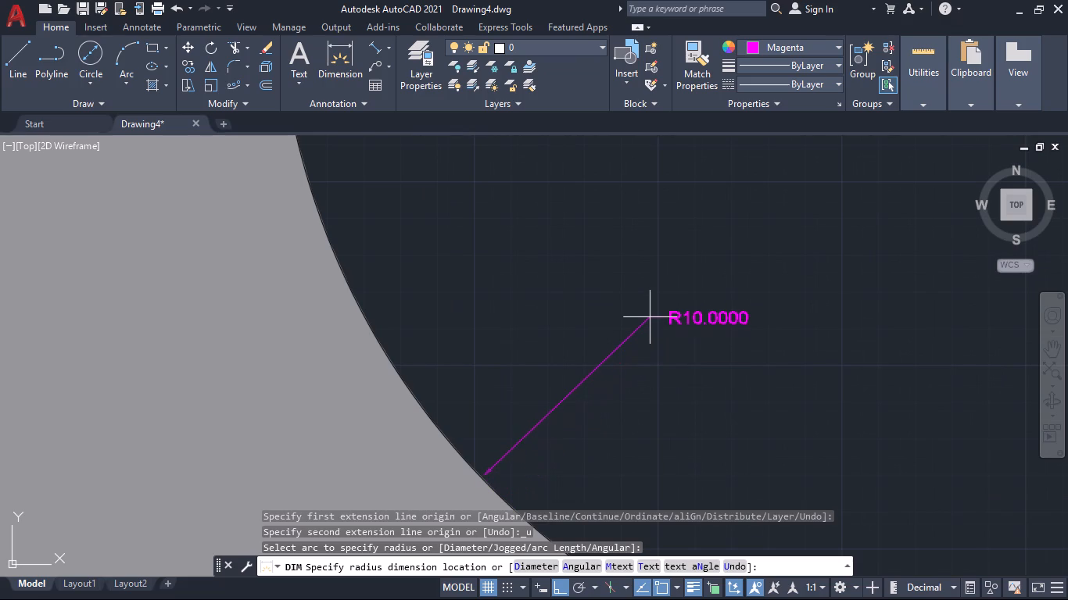
left_click(665, 309)
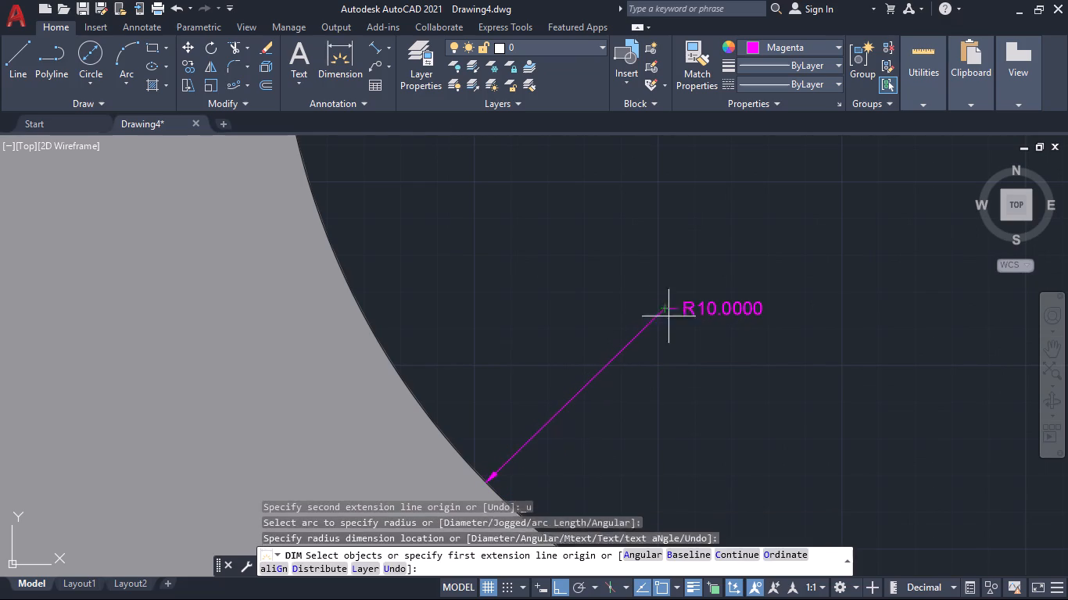
Dimension the horizontal spacing between the centres of the two rightmost small holes, placing it below the base line.
scroll(675, 330, "down", 4)
middle_click_drag(732, 362, 500, 223)
scroll(631, 274, "down", 3)
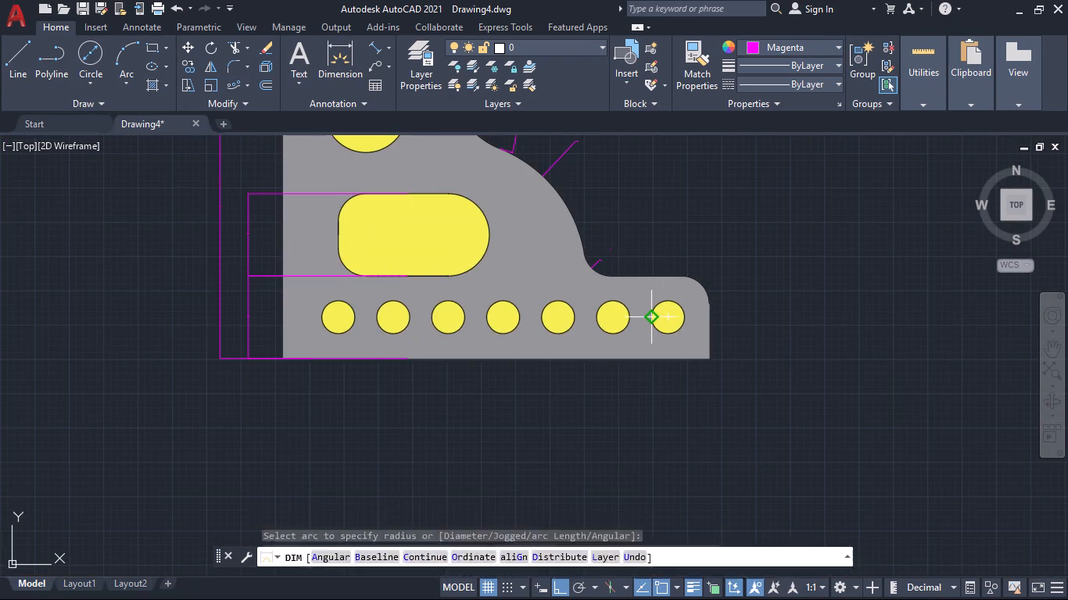
scroll(653, 321, "up", 4)
scroll(652, 321, "down", 2)
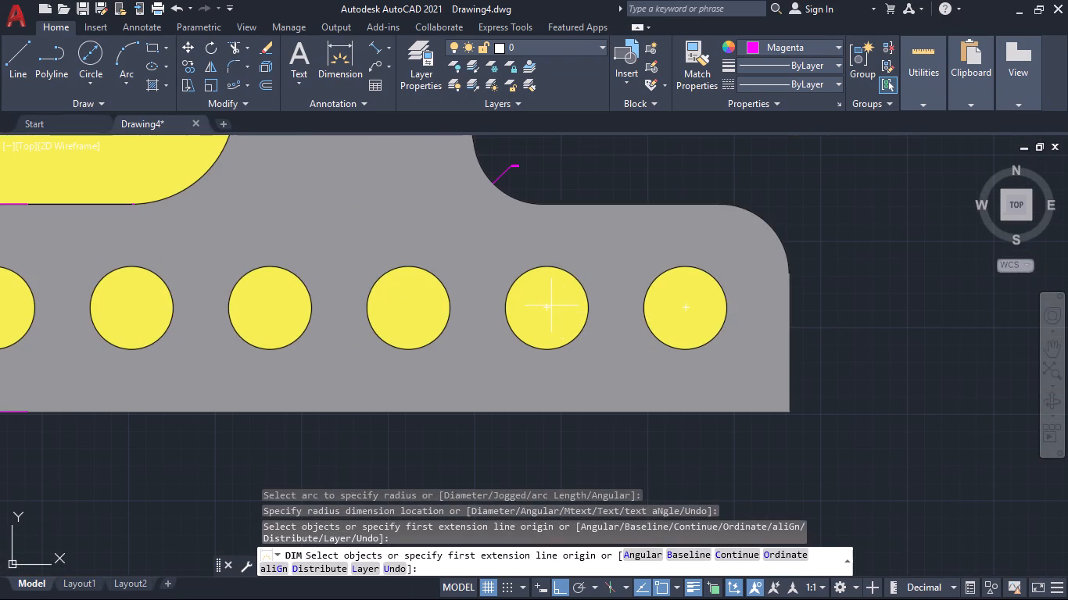
left_click(547, 308)
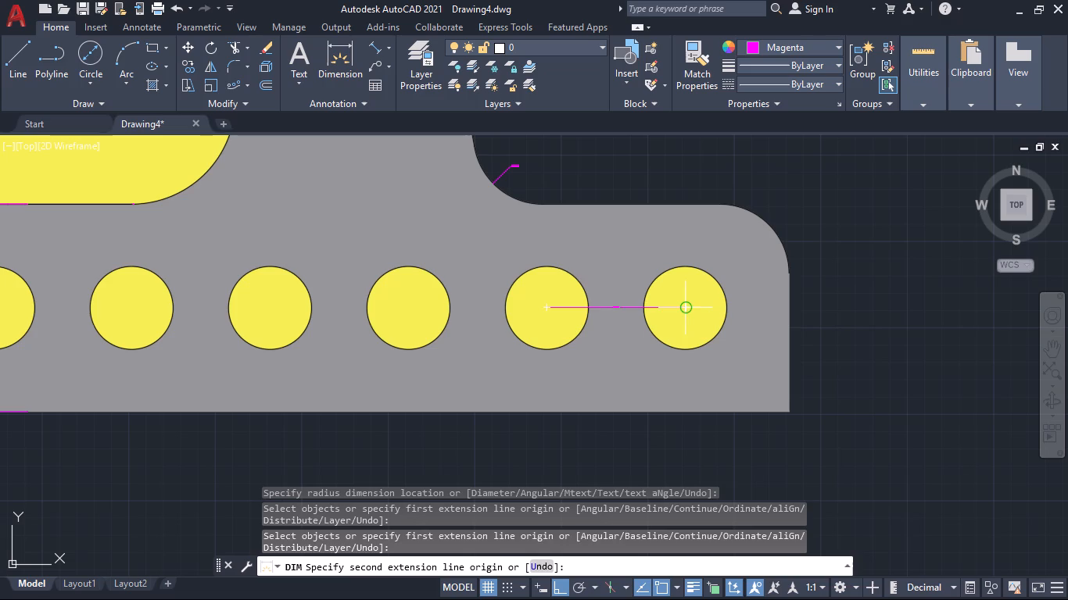
left_click(686, 307)
left_click(692, 452)
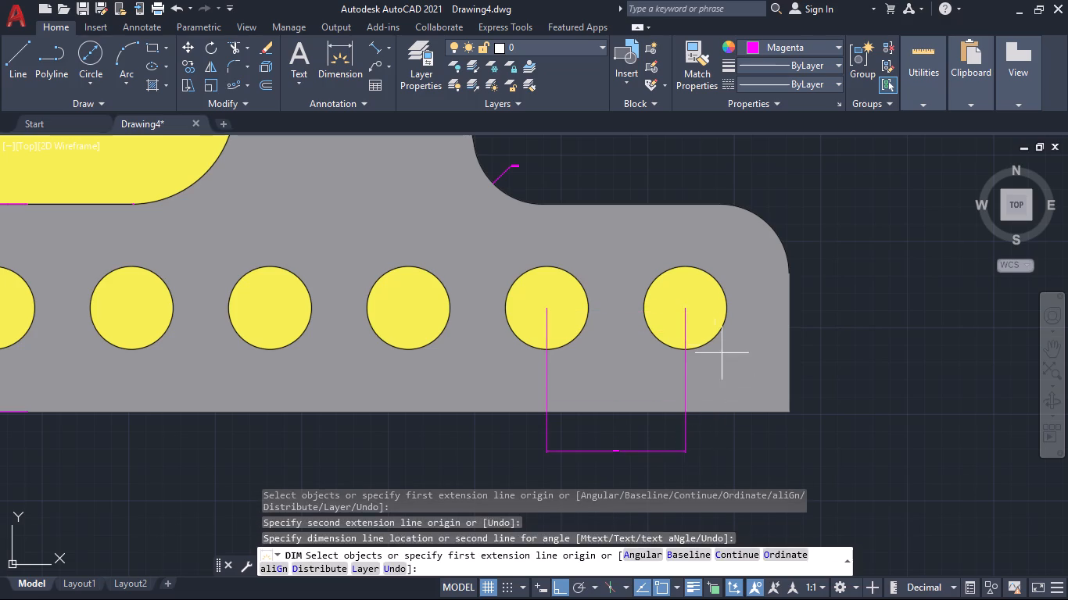
Add a horizontal dimension from the rightmost small hole's centre to the bracket's right edge, placing it lower than the hole-spacing dimension.
left_click(689, 305)
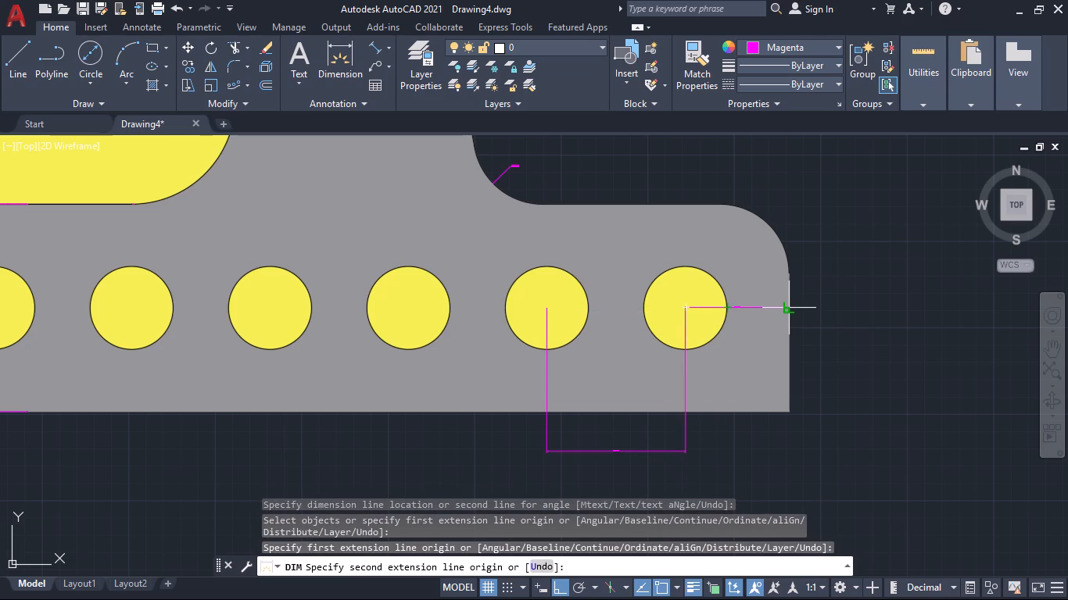
left_click(790, 309)
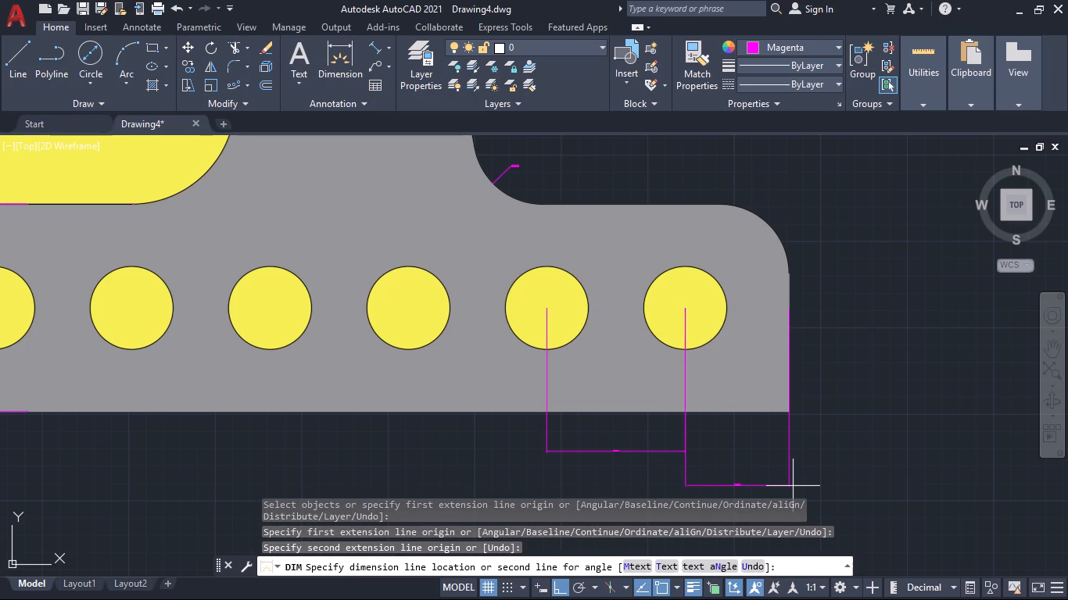
left_click(793, 487)
scroll(837, 438, "down", 2)
middle_click_drag(839, 437, 870, 347)
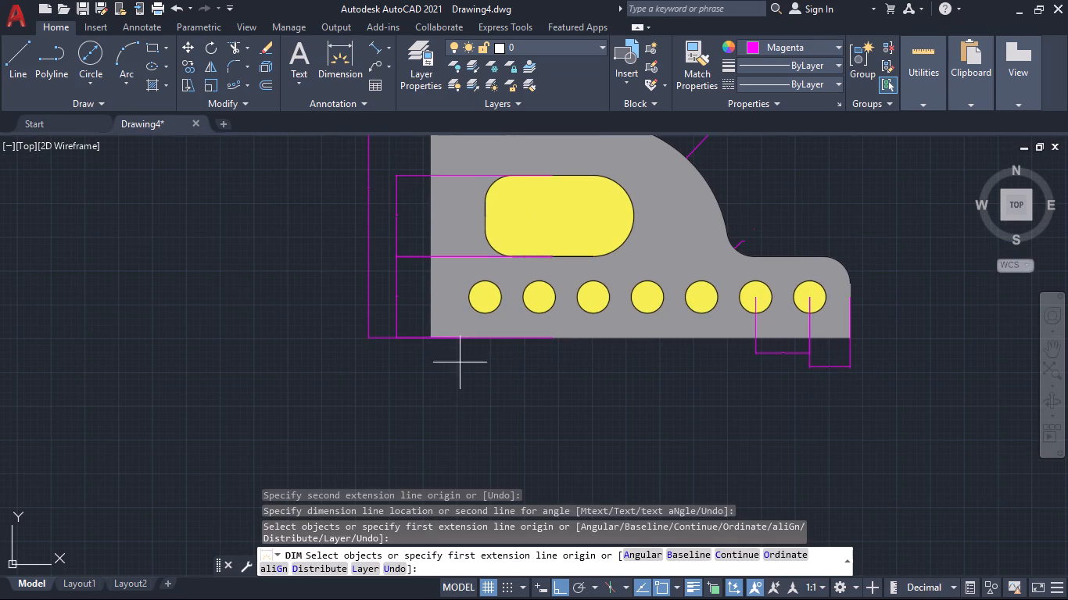
Dimension the bracket's overall width along its base, placing the dimension below the hole-spacing and edge dimensions.
left_click(433, 337)
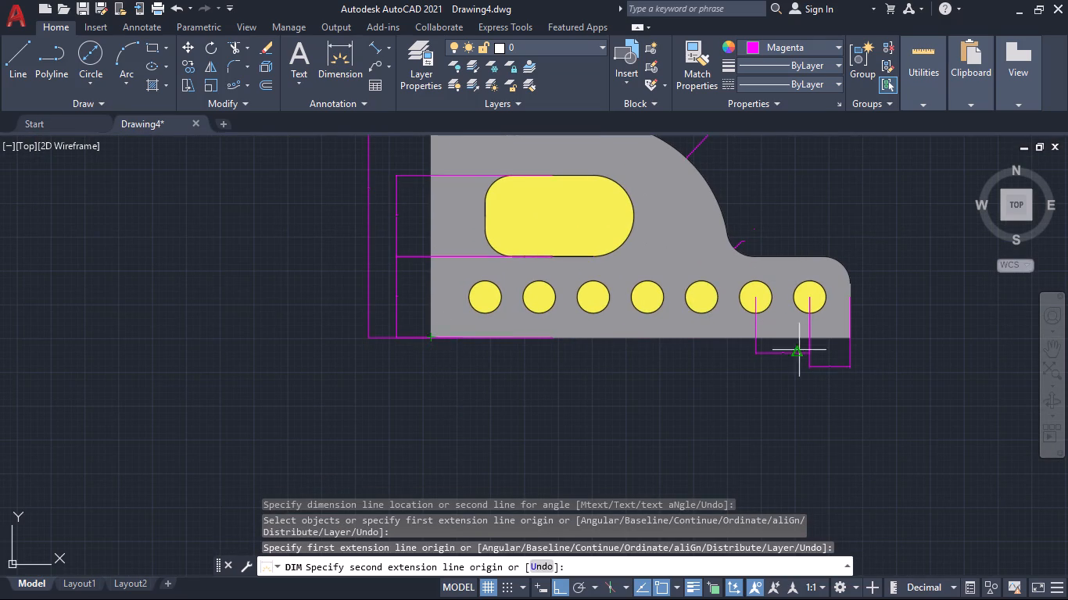
left_click(853, 341)
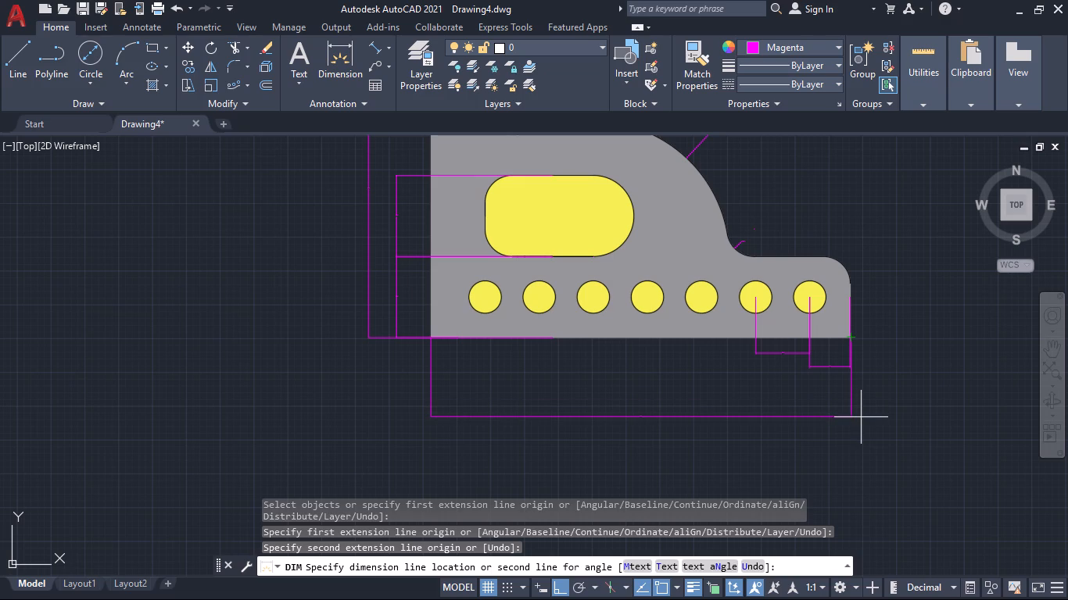
left_click(861, 417)
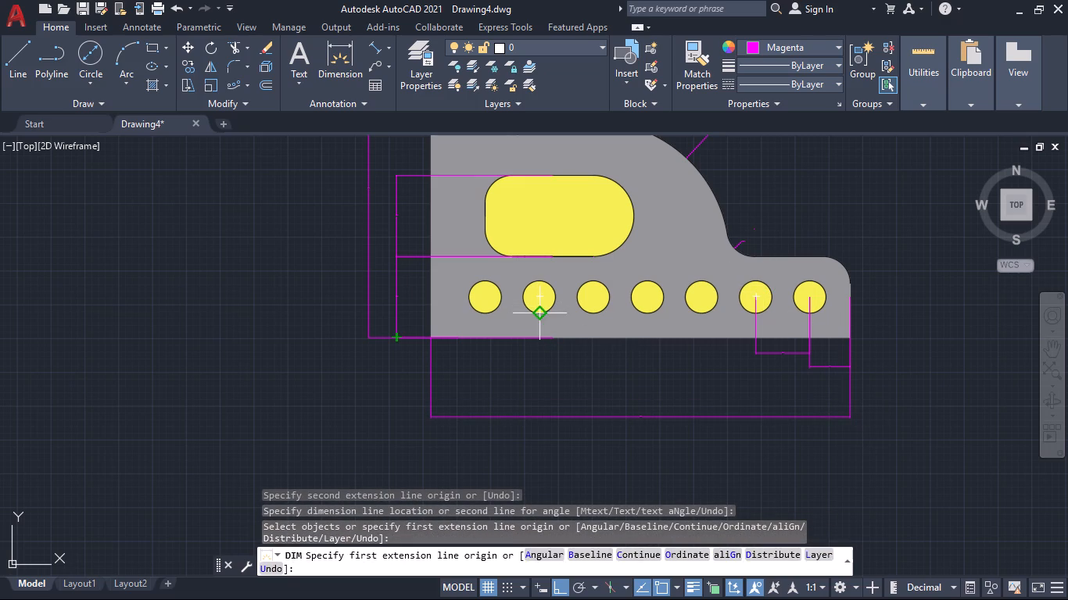
Add a diameter dimension to the second small hole from the bracket's left edge, placing it below the base line.
scroll(542, 307, "up", 3)
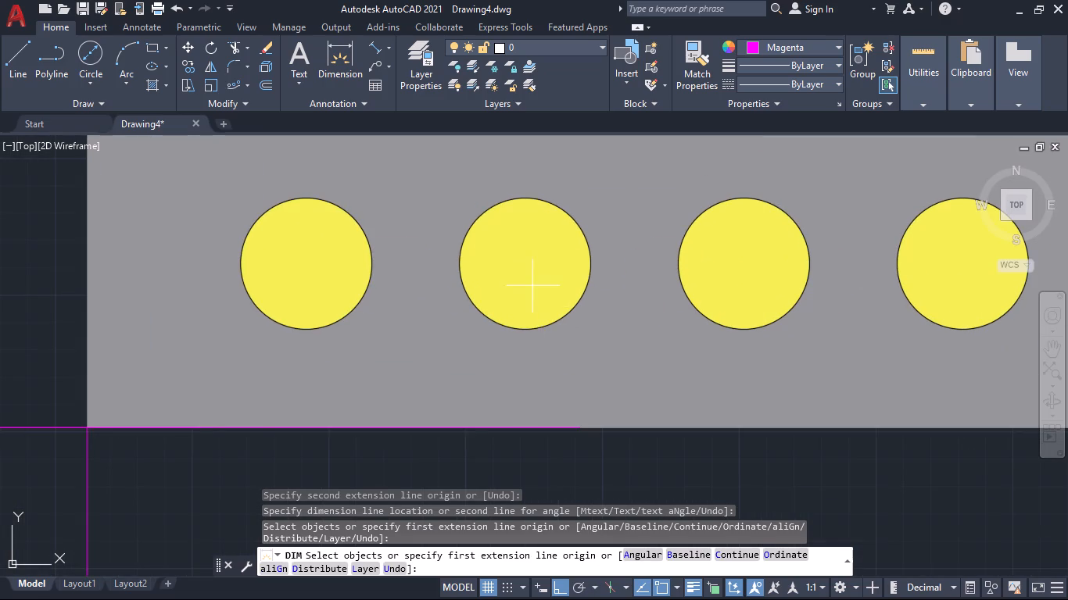
left_click(554, 323)
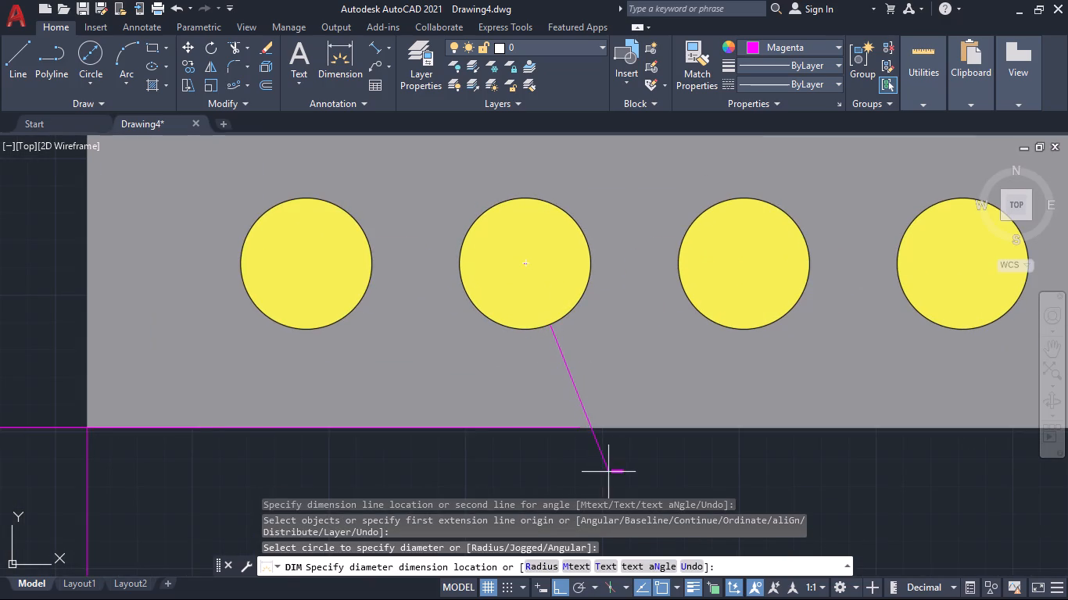
middle_click_drag(611, 478, 608, 317)
left_click(615, 406)
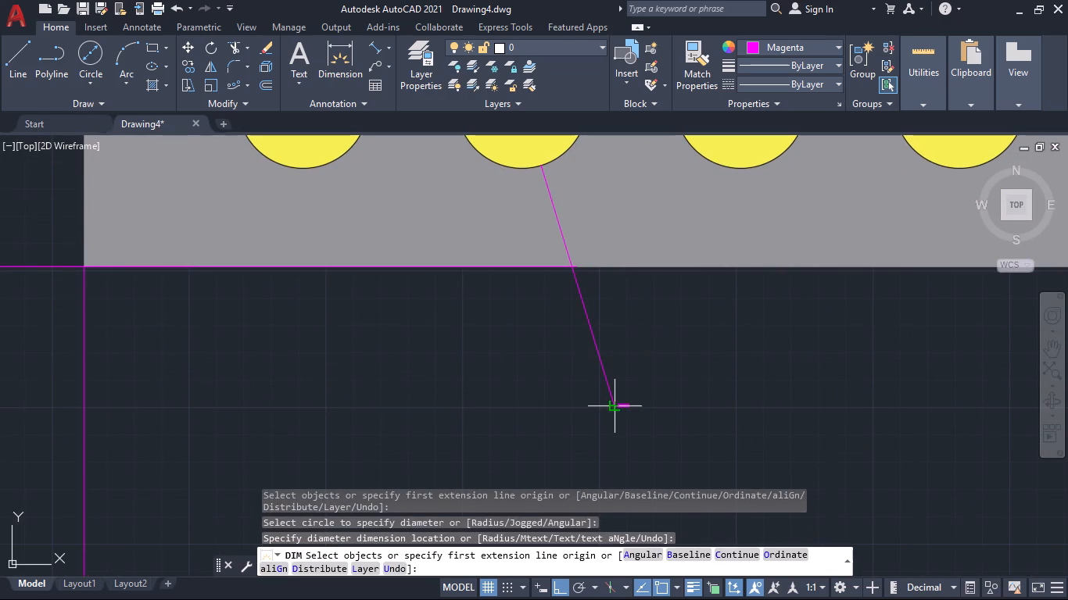
scroll(815, 412, "down", 4)
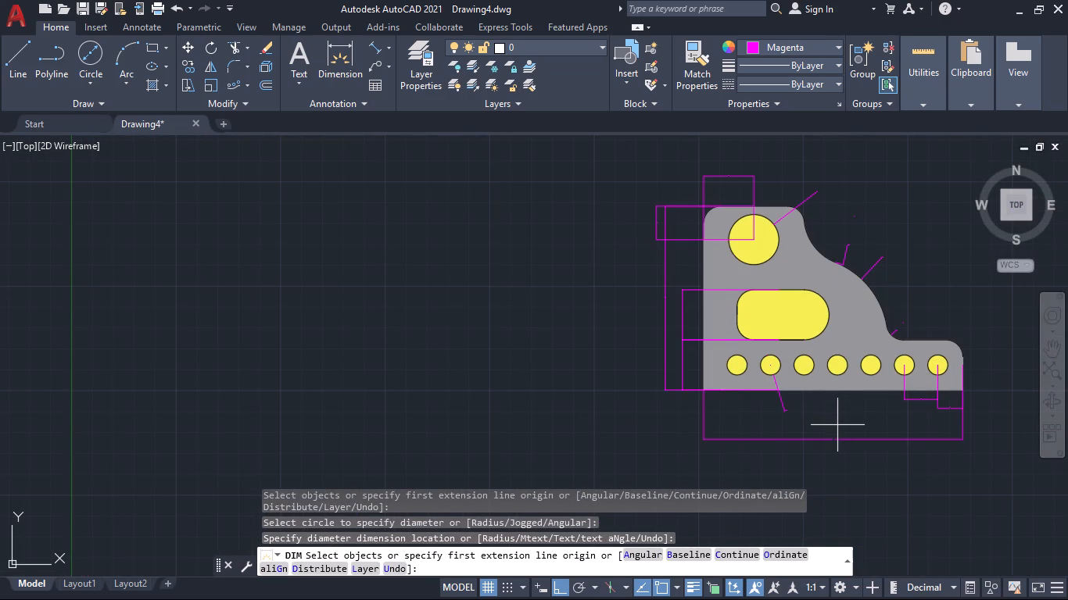
key("Escape")
Modify the Standard dimension style with an arrow size of 3 and a text height of 4.
key("d")
key("Return")
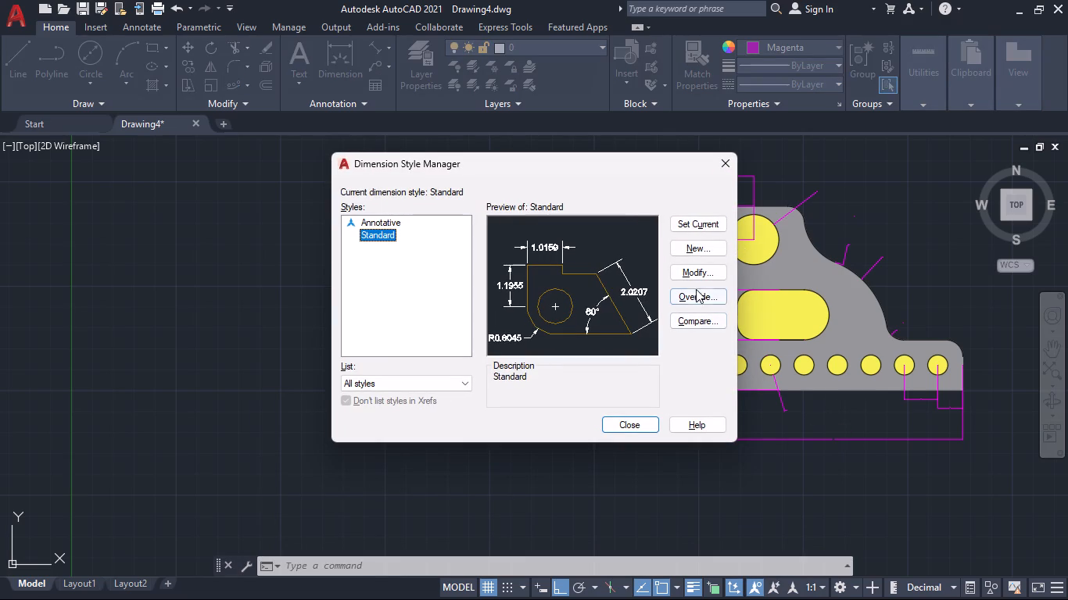
left_click(698, 277)
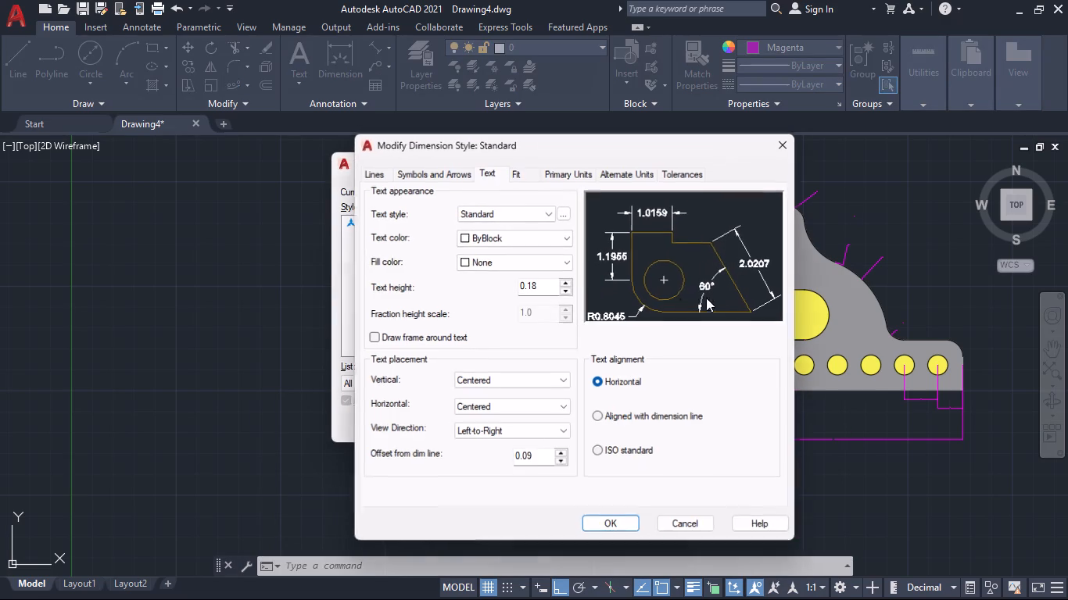
left_click(446, 170)
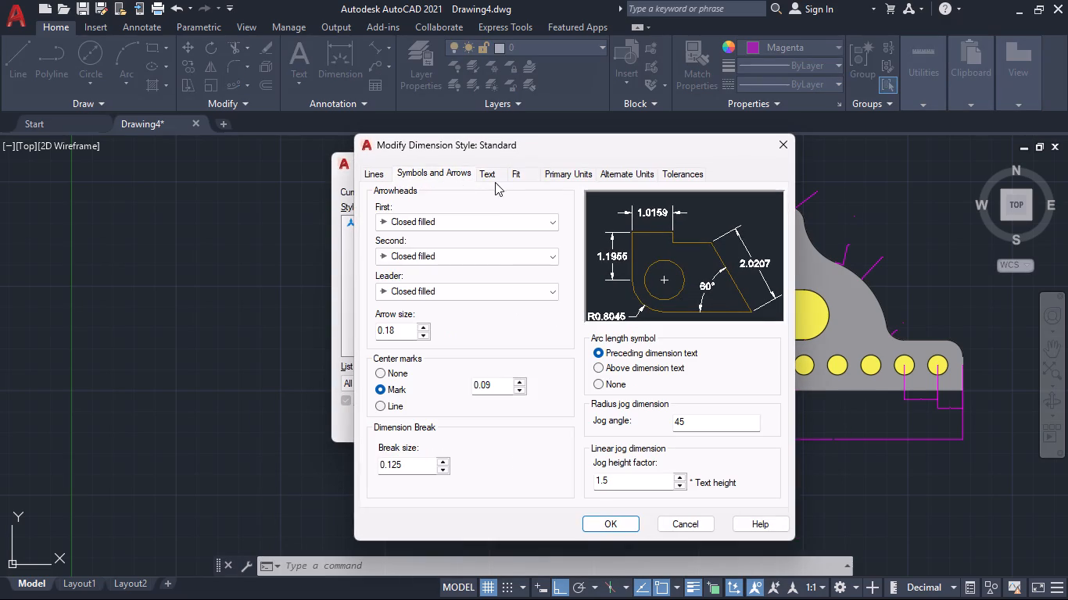
double_click(397, 330)
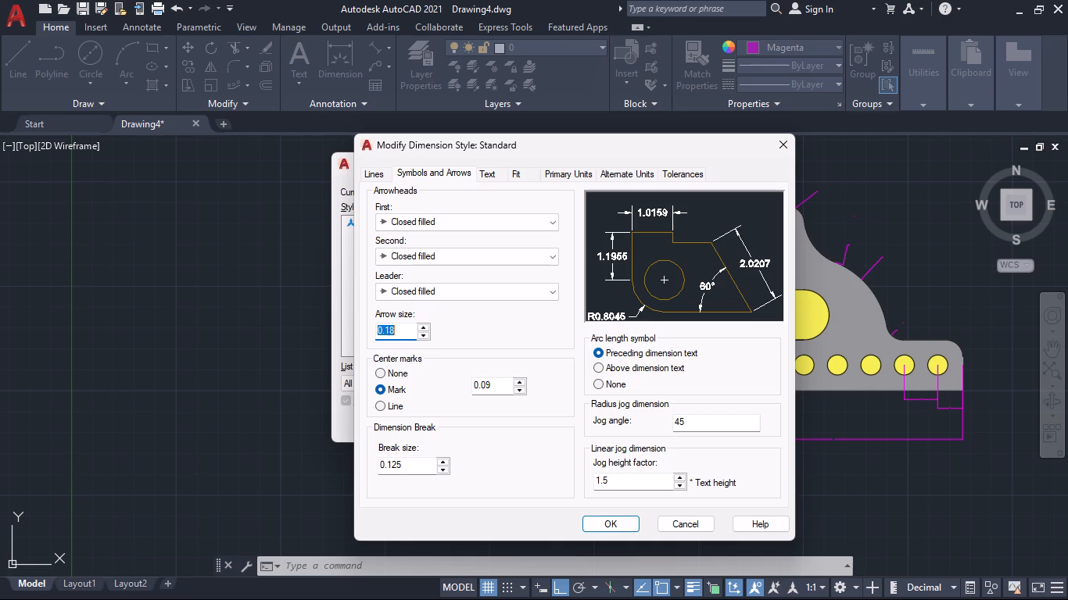
key("3")
key("Return")
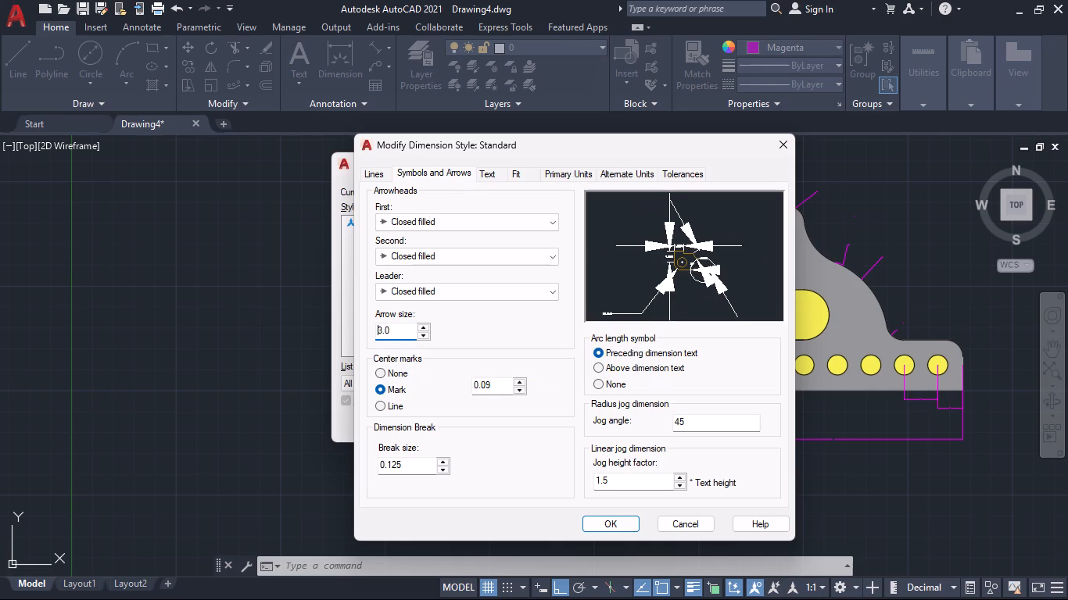
left_click(489, 173)
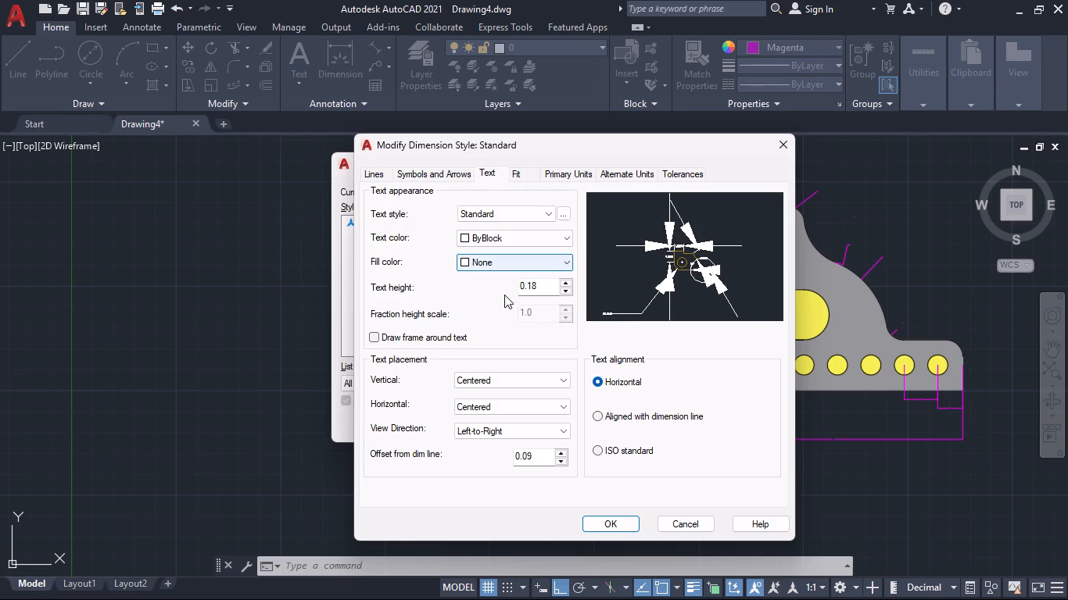
double_click(546, 291)
key("4")
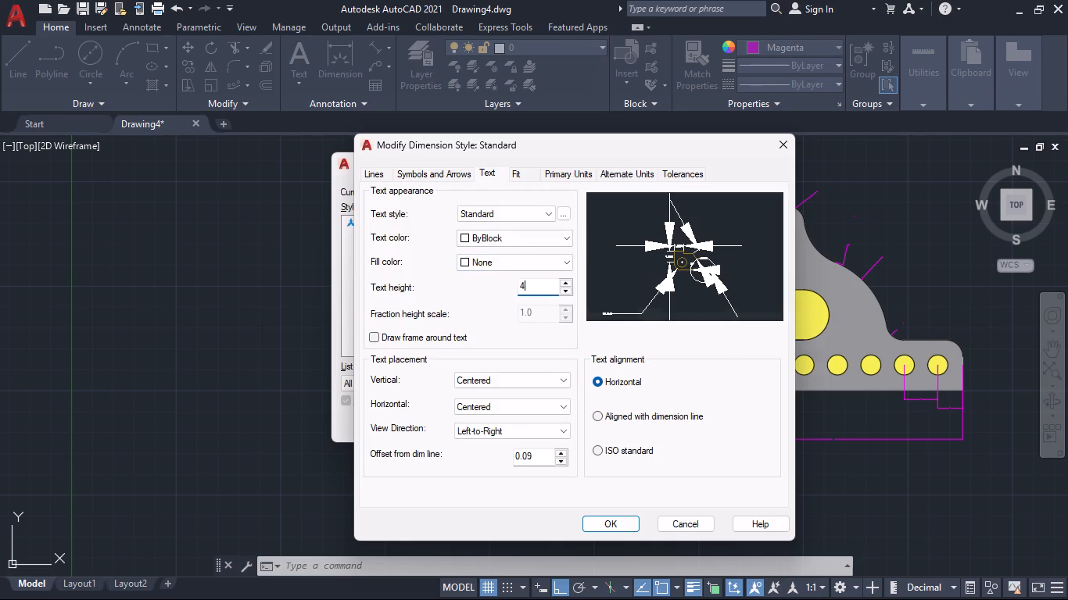
key("Return")
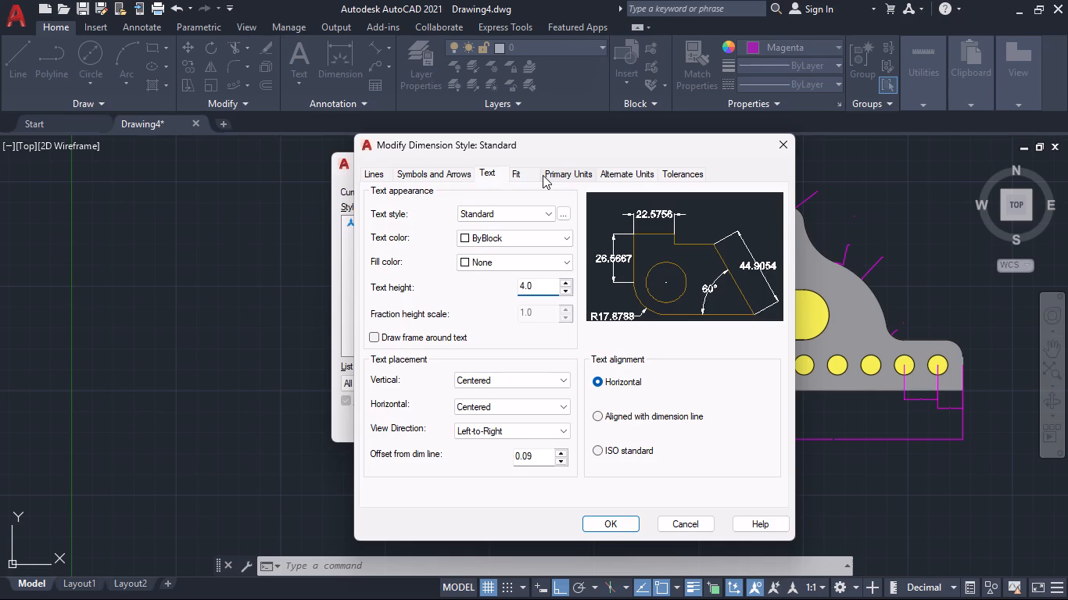
Set the Standard dimension style's arrow size to 2.75.
left_click(429, 172)
double_click(402, 330)
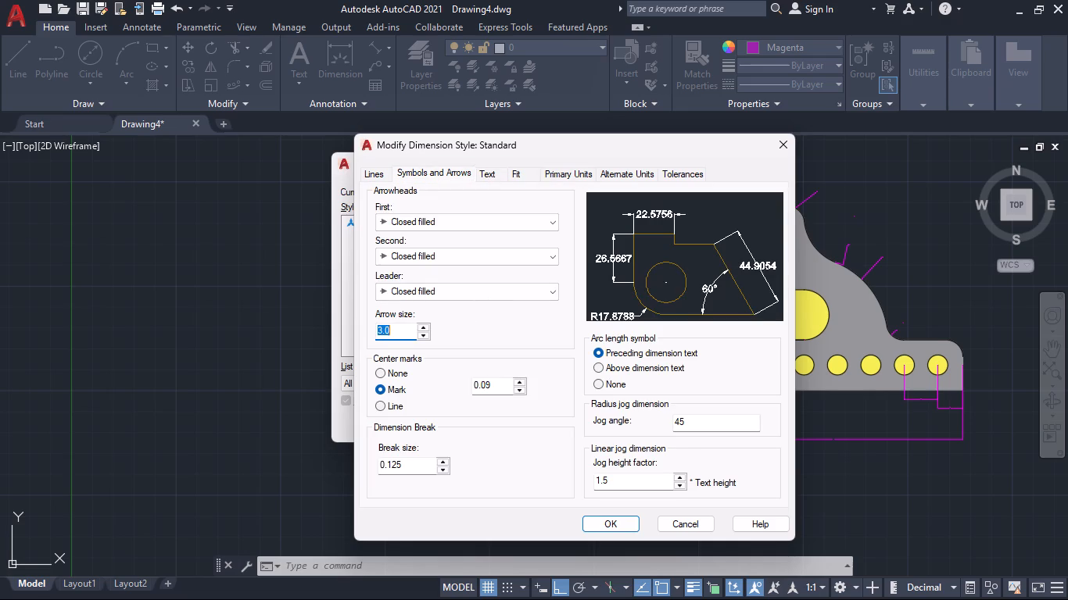
type("2.75")
key("Return")
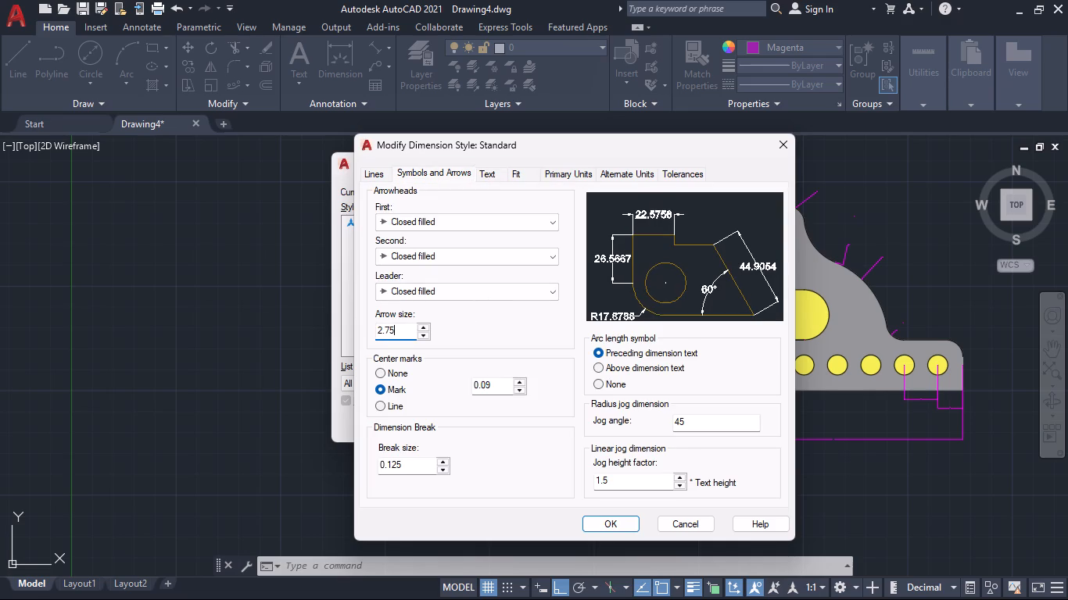
Align the Standard style's text with the dimension line, set linear precision to 0, and make the style current.
left_click(492, 171)
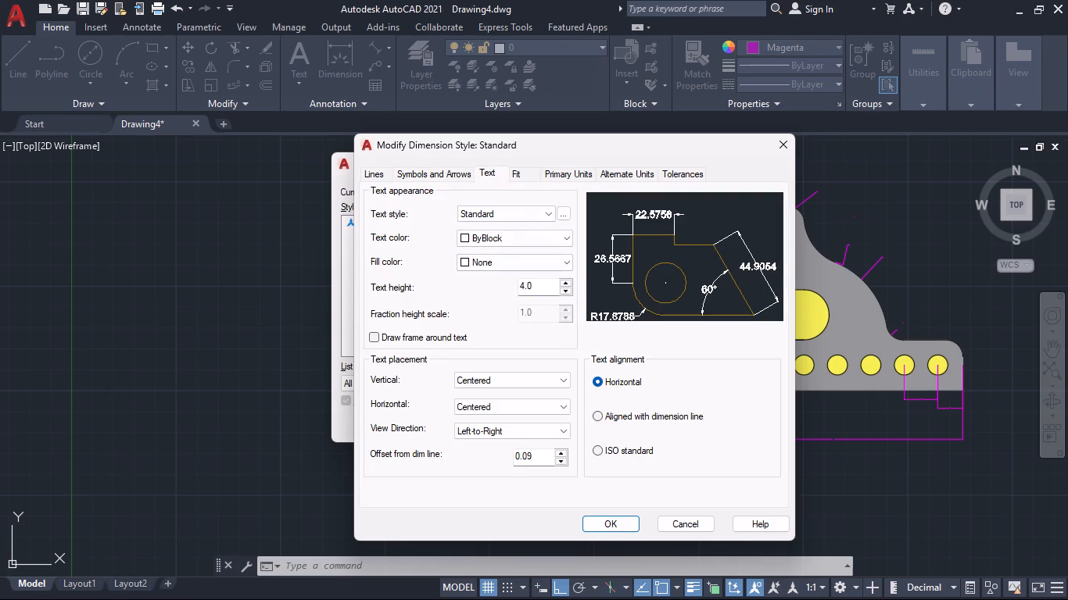
left_click(599, 416)
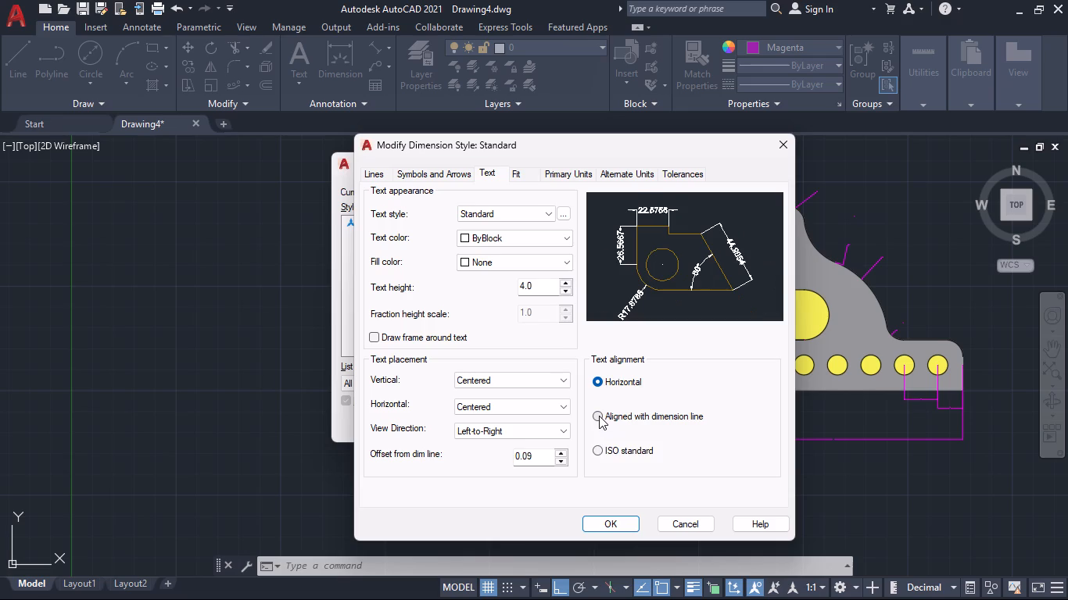
left_click(555, 169)
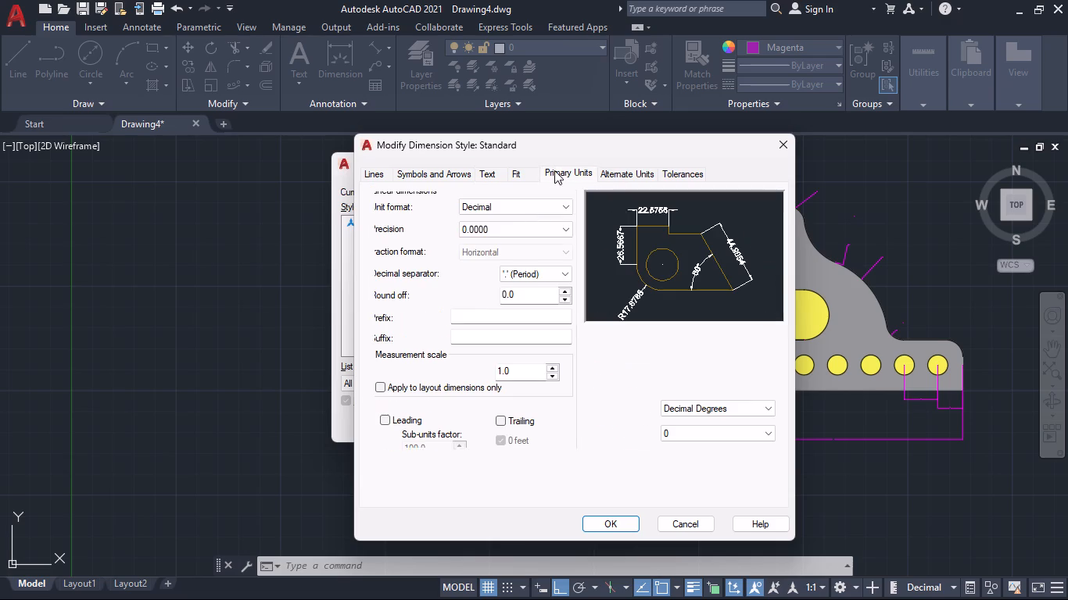
left_click(494, 229)
left_click(490, 240)
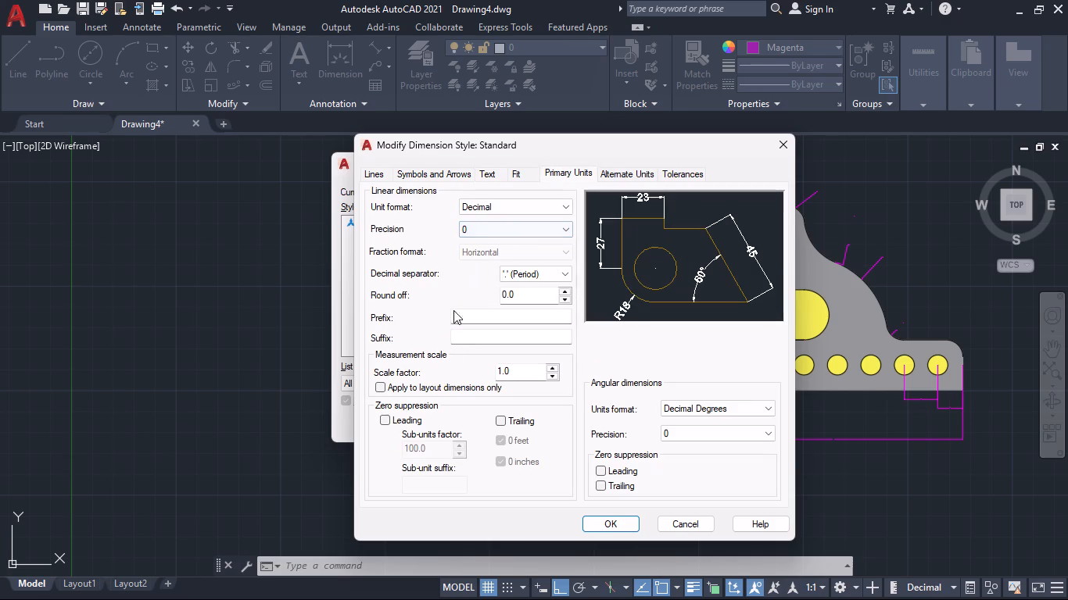
left_click(602, 522)
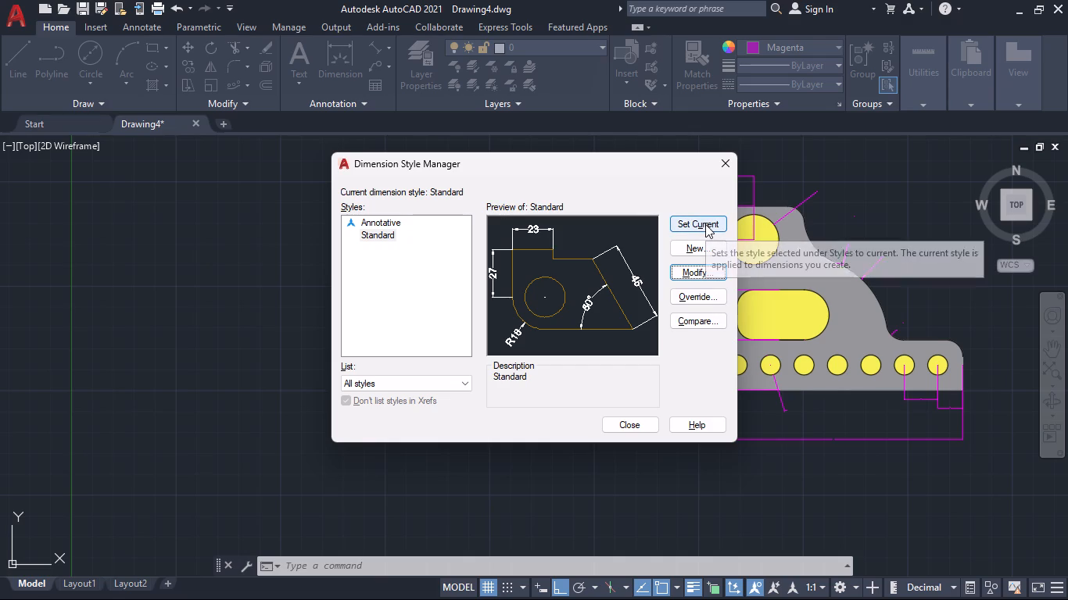
left_click(705, 224)
left_click(625, 430)
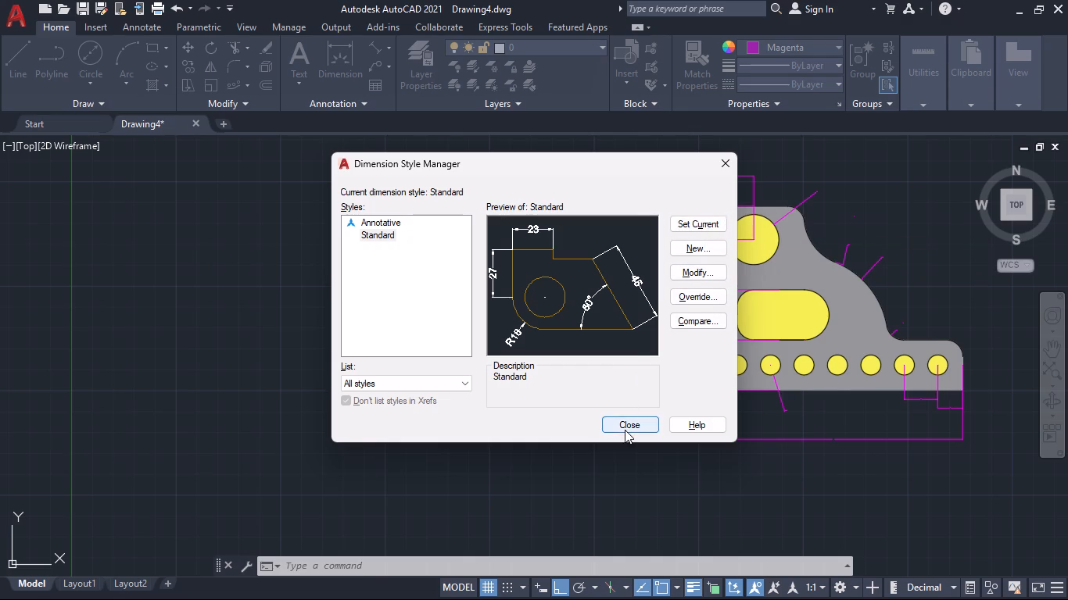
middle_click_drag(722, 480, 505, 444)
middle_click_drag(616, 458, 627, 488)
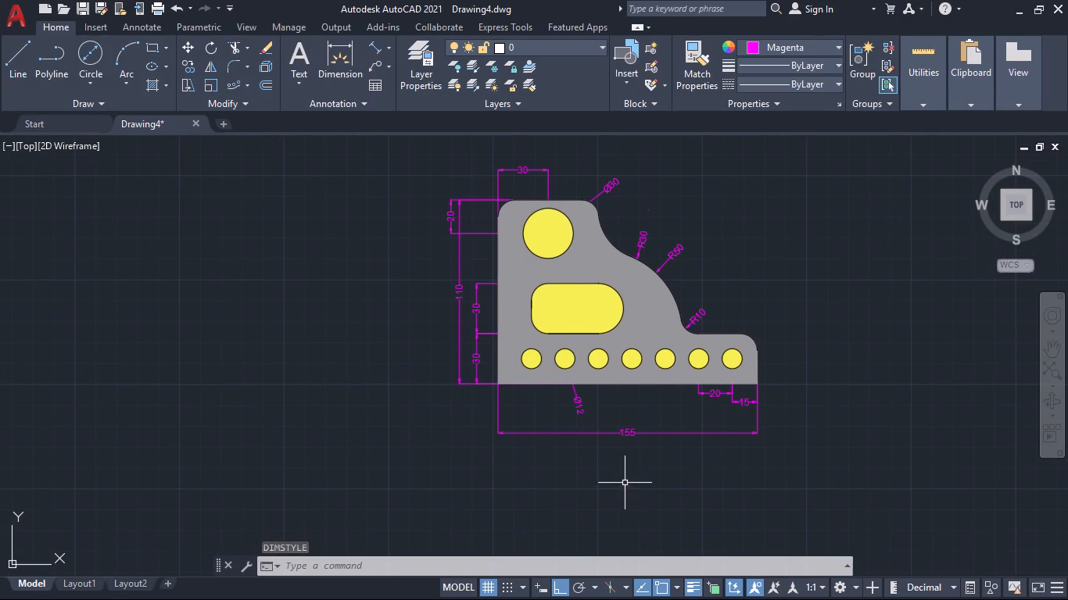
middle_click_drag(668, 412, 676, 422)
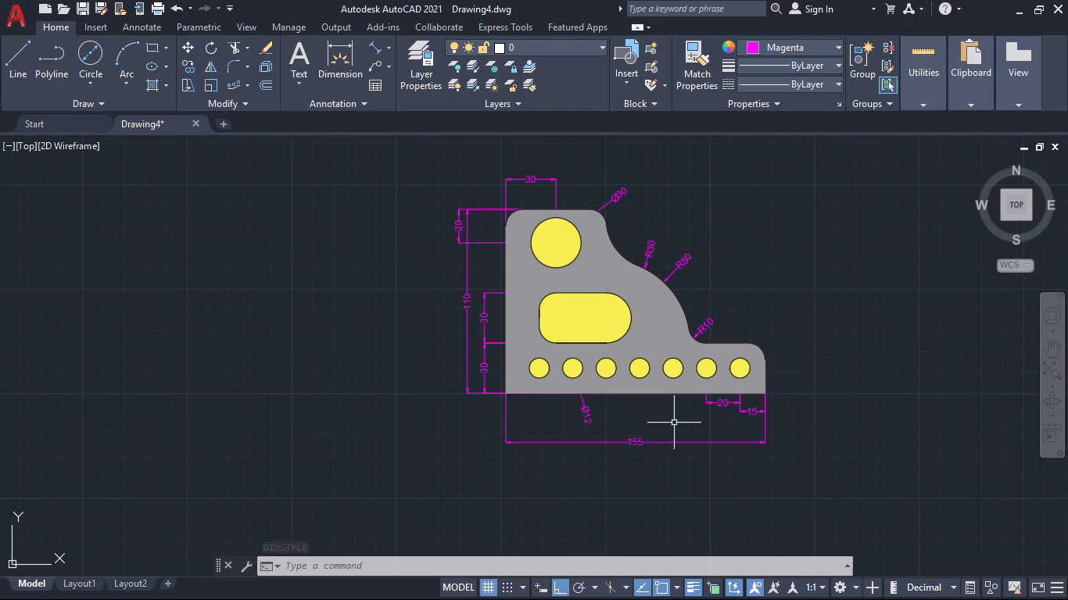
Save the drawing in Documents as 2D-MBP, checking the bracket's title in the browser for the name.
key("ctrl+s")
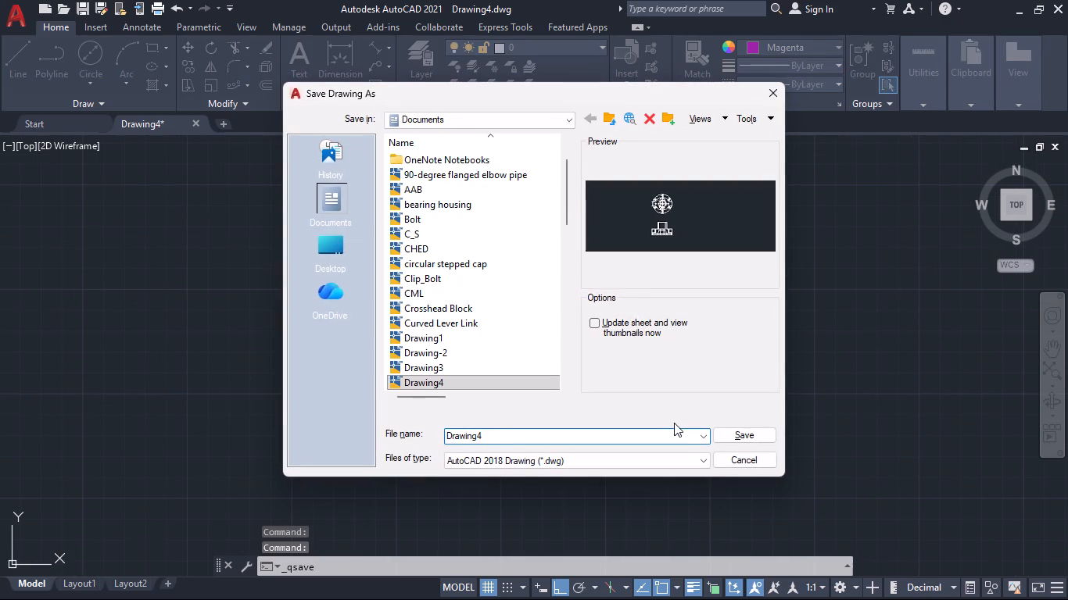
key("Right")
key("Right")
key("Right")
key("Right")
key("Right")
key("Right")
key("Right")
key("Right")
key("Right")
key("Right")
key("Right")
key("Right")
key("Right")
key("Right")
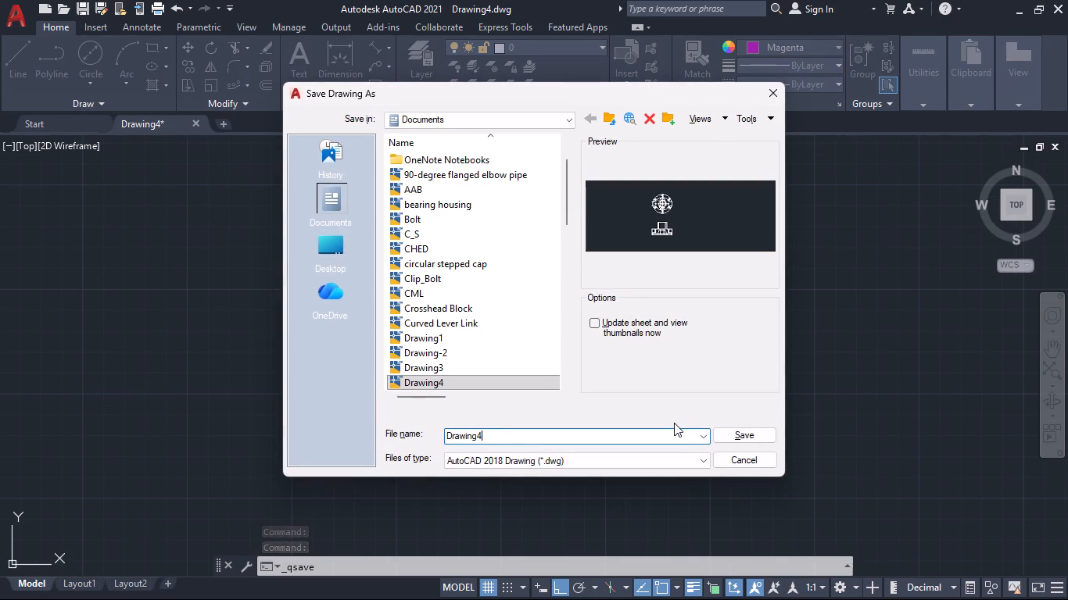
key("BackSpace")
key("BackSpace")
key("BackSpace")
key("BackSpace")
key("BackSpace")
key("BackSpace")
key("BackSpace")
key("BackSpace")
key("BackSpace")
key("BackSpace")
key("BackSpace")
key("BackSpace")
key("BackSpace")
key("BackSpace")
key("BackSpace")
key("BackSpace")
key("alt+Tab")
key("alt+Tab")
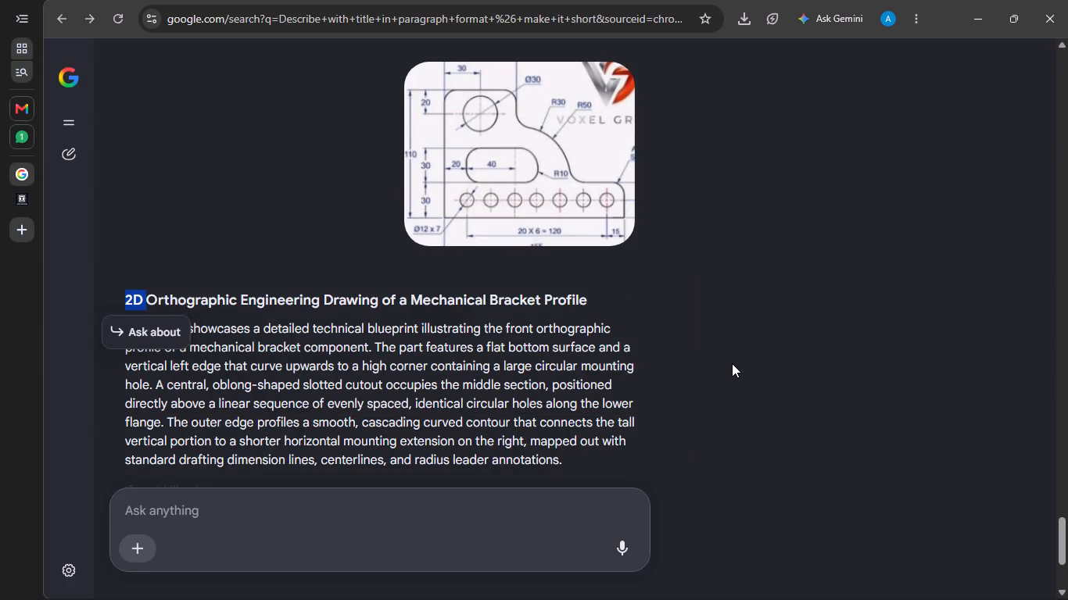
key("alt+Tab")
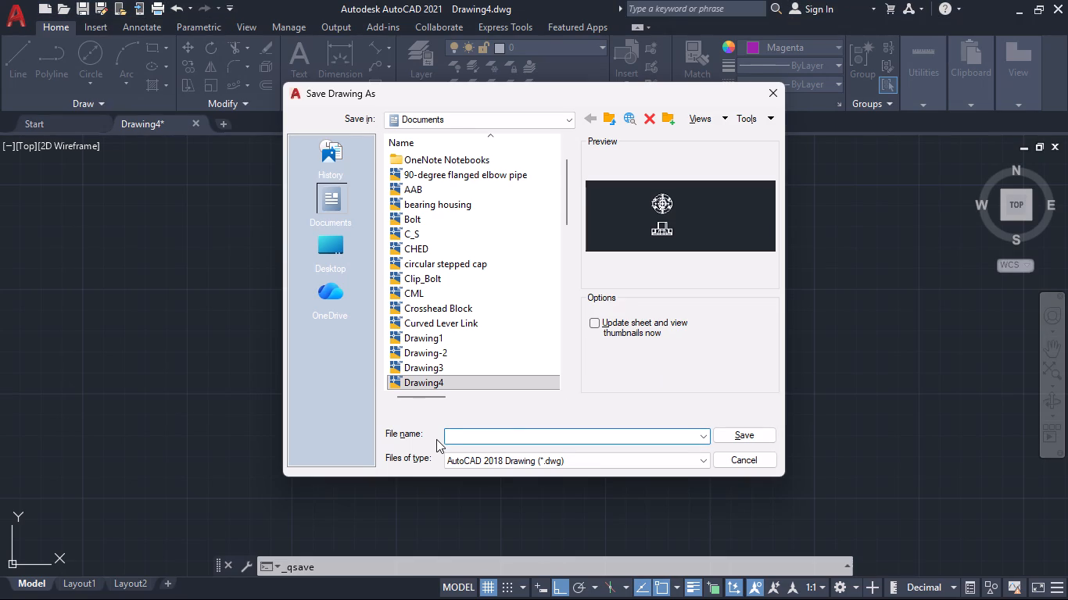
key("2")
key("shift+d")
type("MBP")
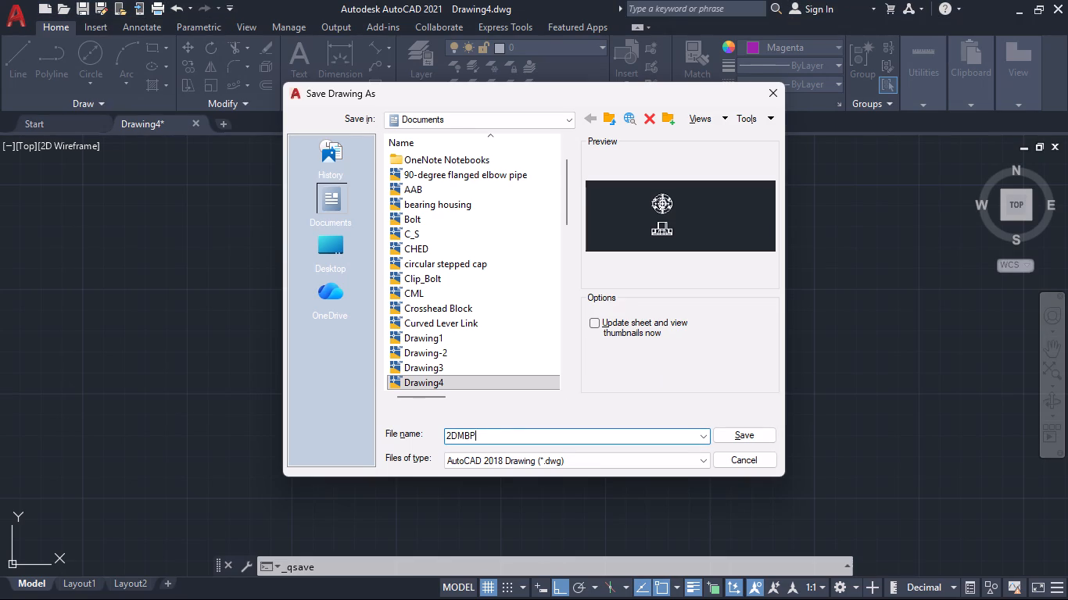
left_click(455, 434)
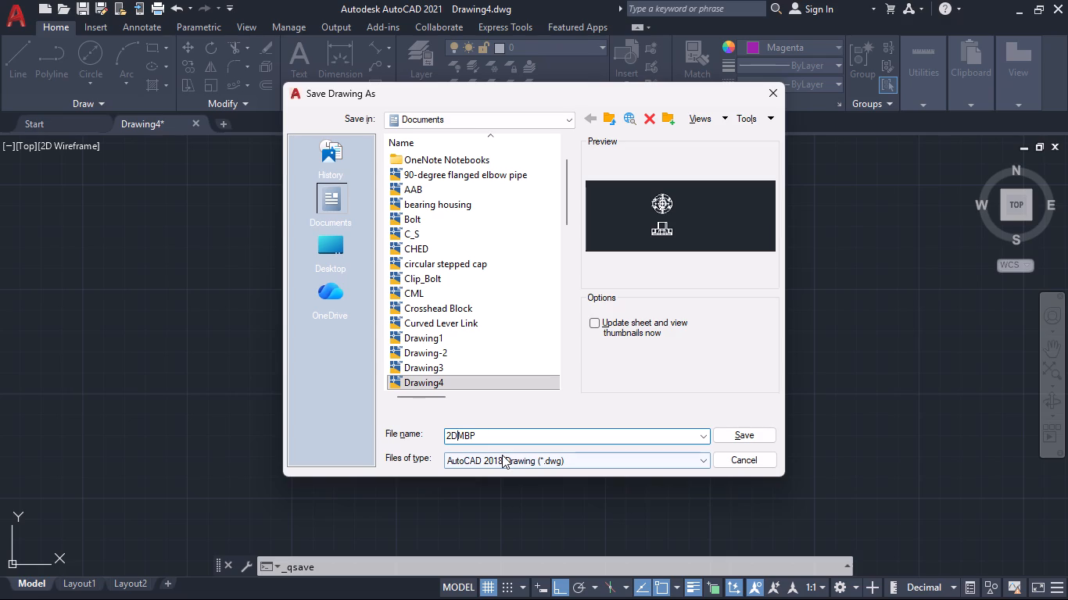
key("minus")
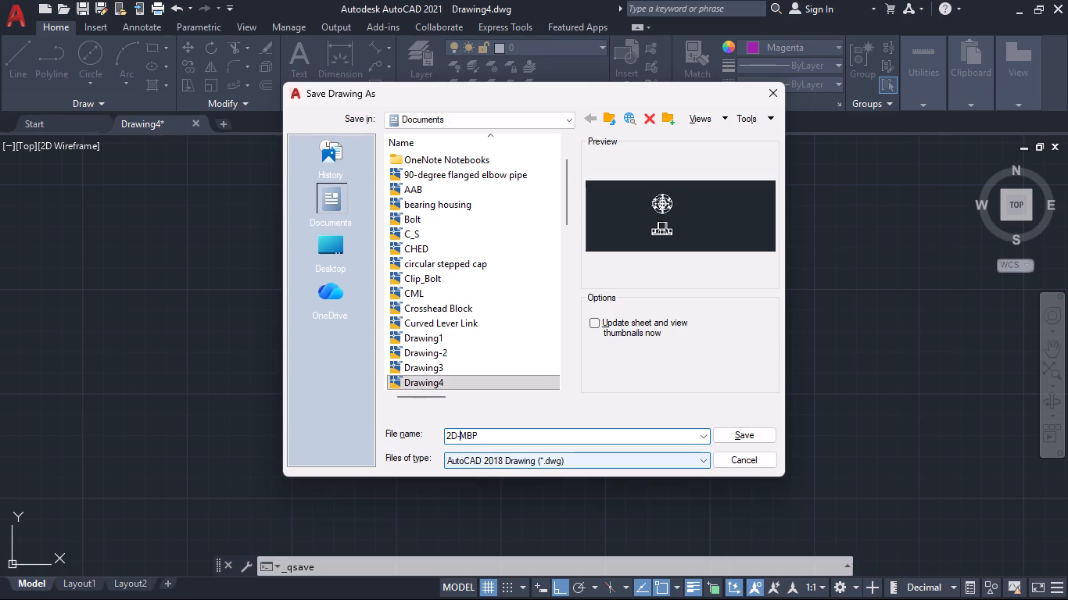
left_click(747, 437)
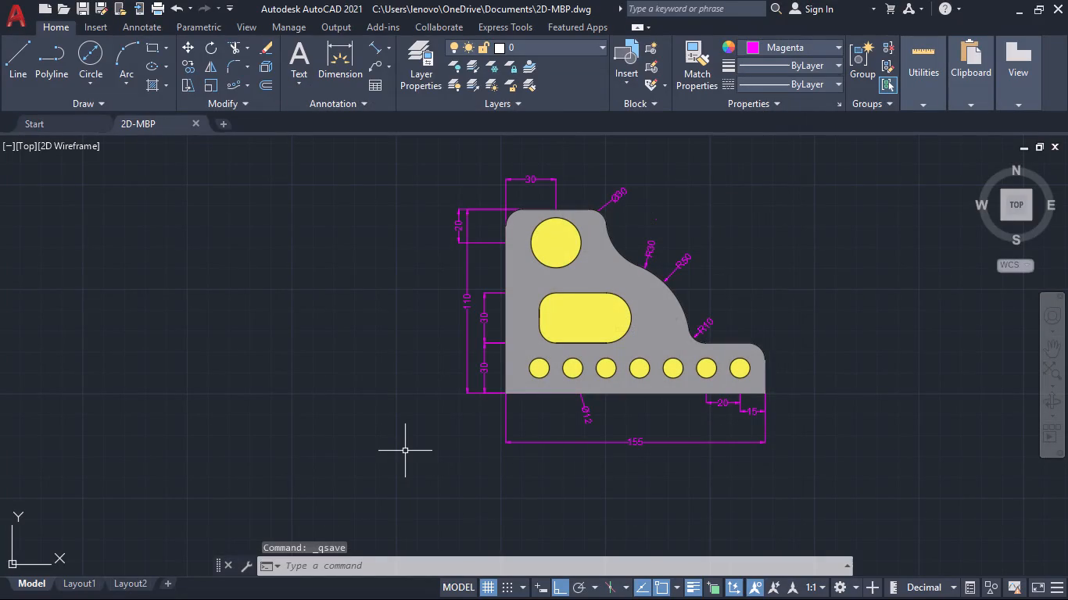
Switch to the browser window with the bracket's reference image and description.
key("alt+Tab")
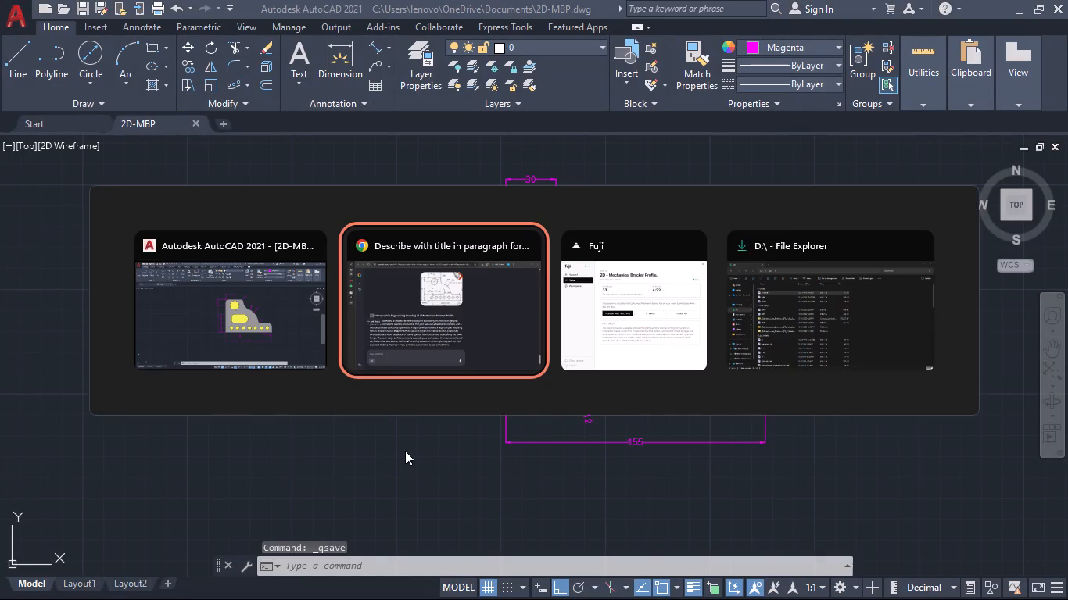